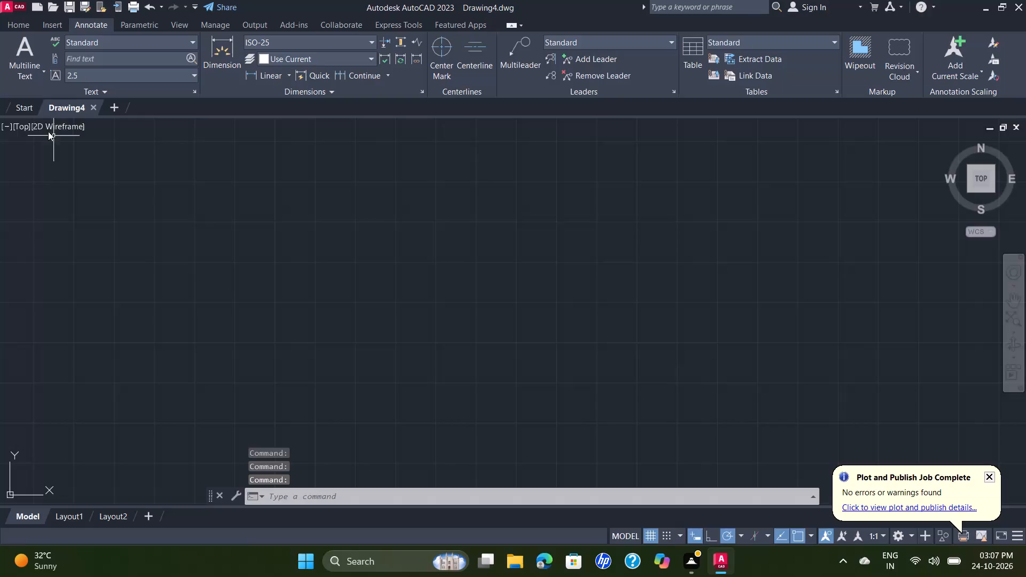
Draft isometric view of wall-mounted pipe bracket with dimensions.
Set the drawing units' length precision to two decimal places (0.00), keeping decimal type and millimetres.
click(20, 21)
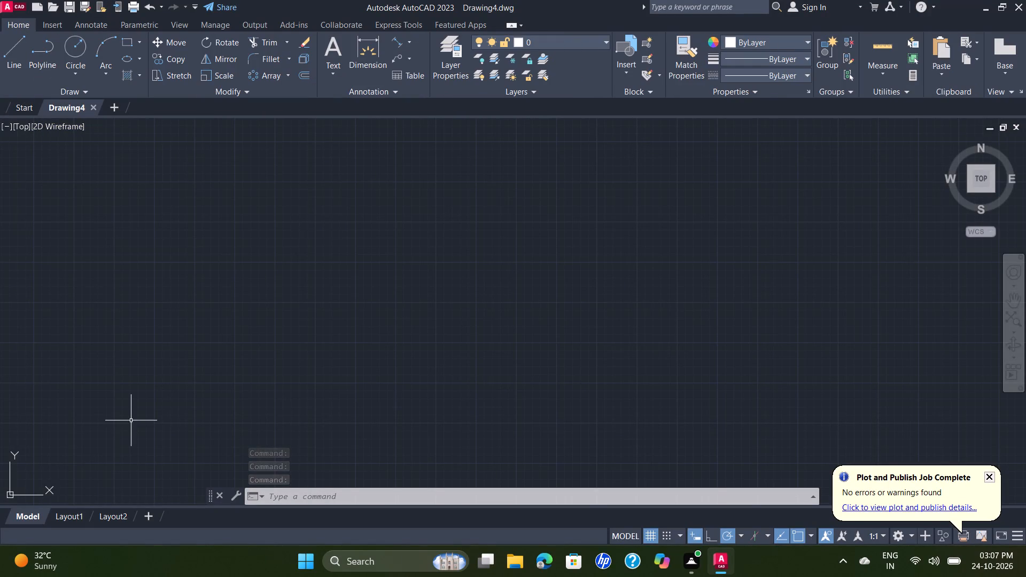
key(u)
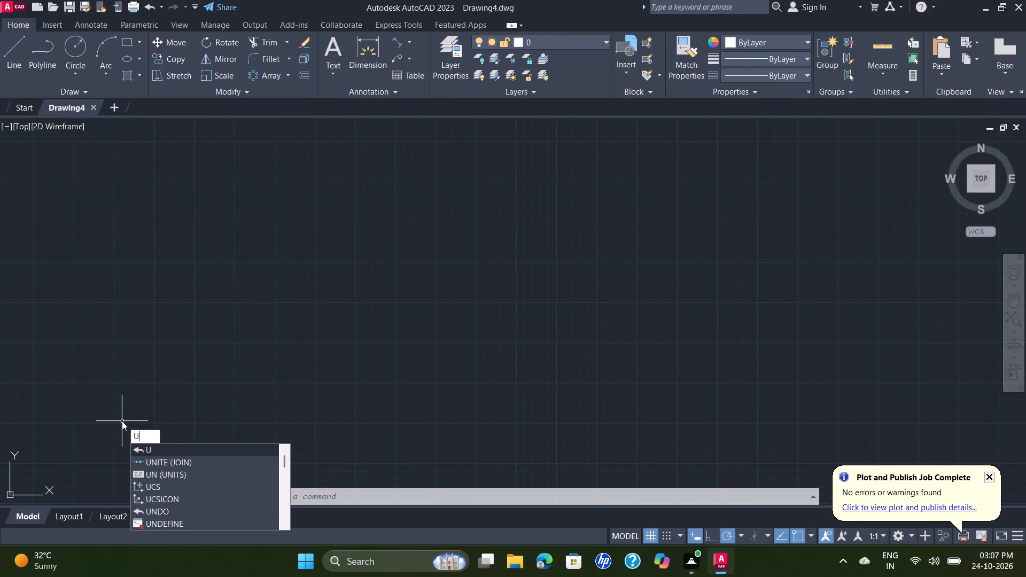
key(n)
key(Return)
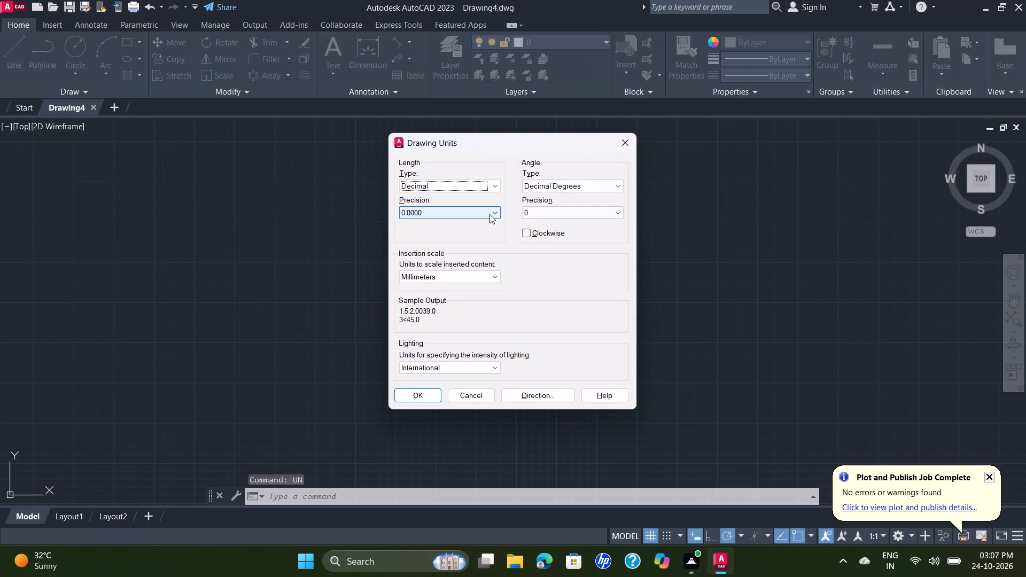
click(490, 214)
click(490, 239)
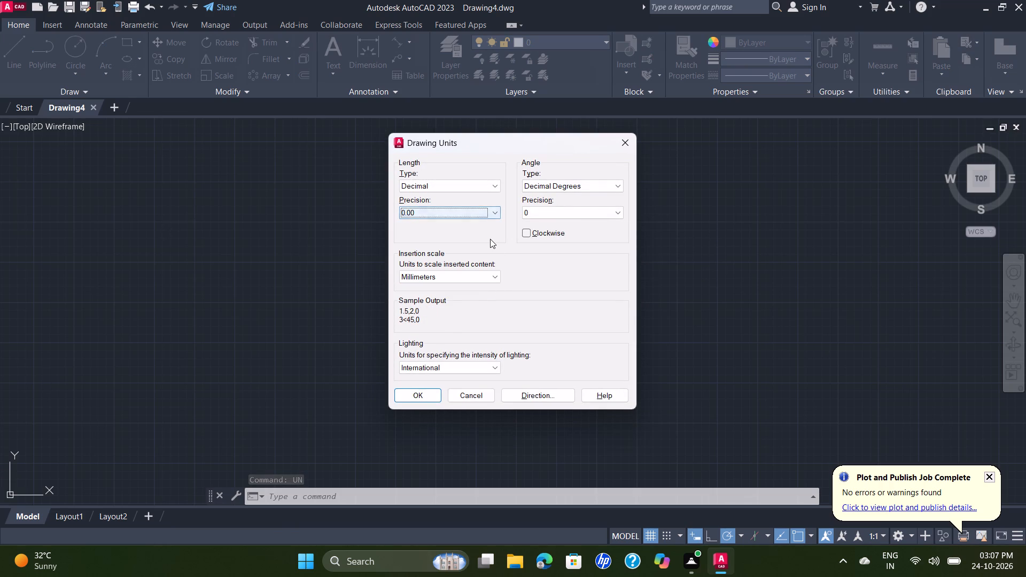
click(429, 400)
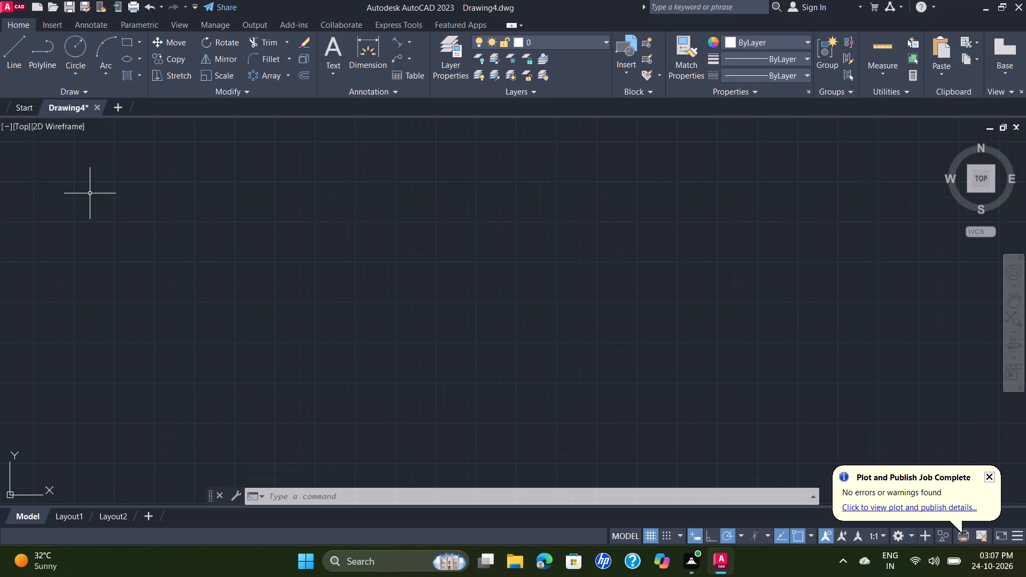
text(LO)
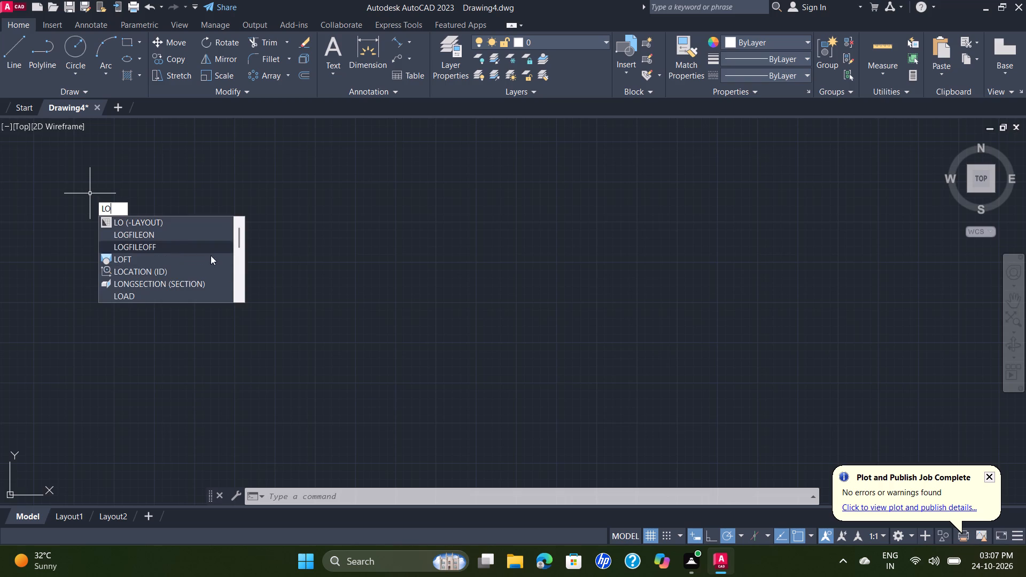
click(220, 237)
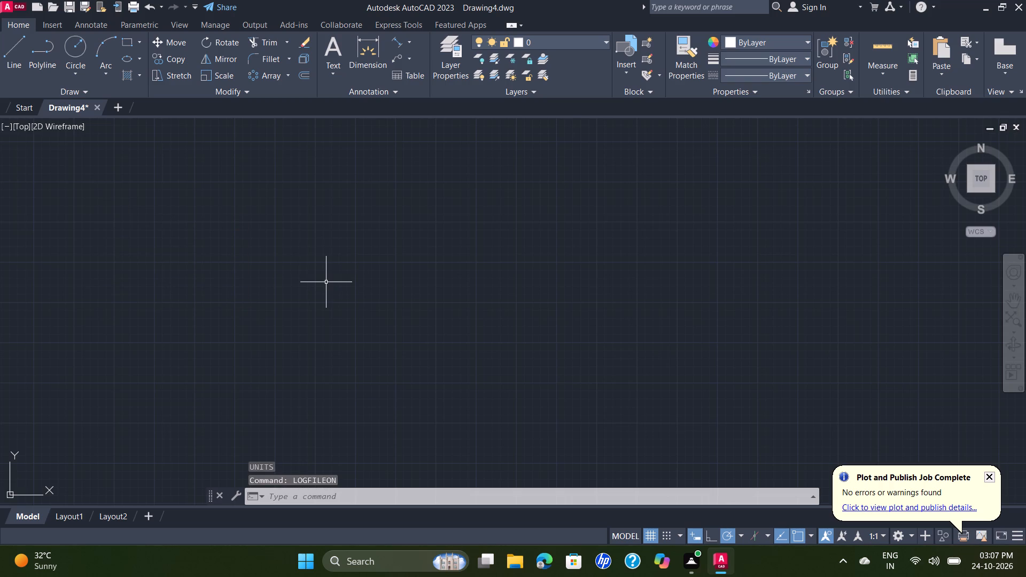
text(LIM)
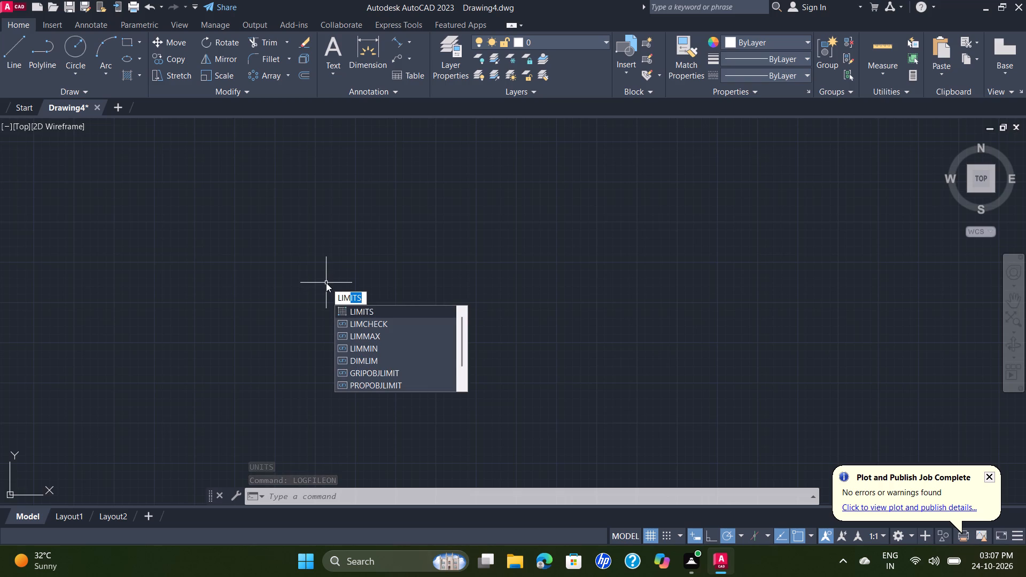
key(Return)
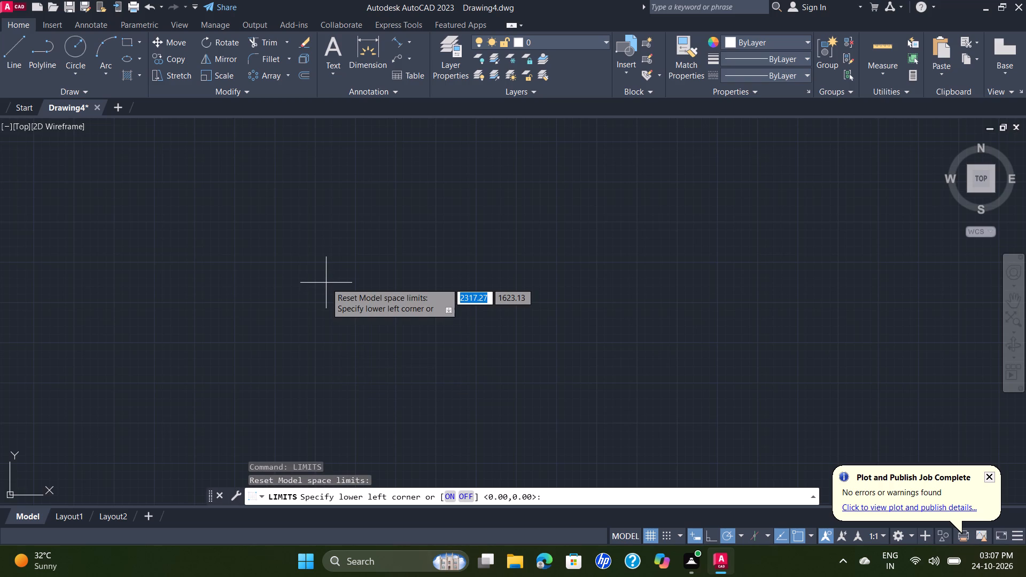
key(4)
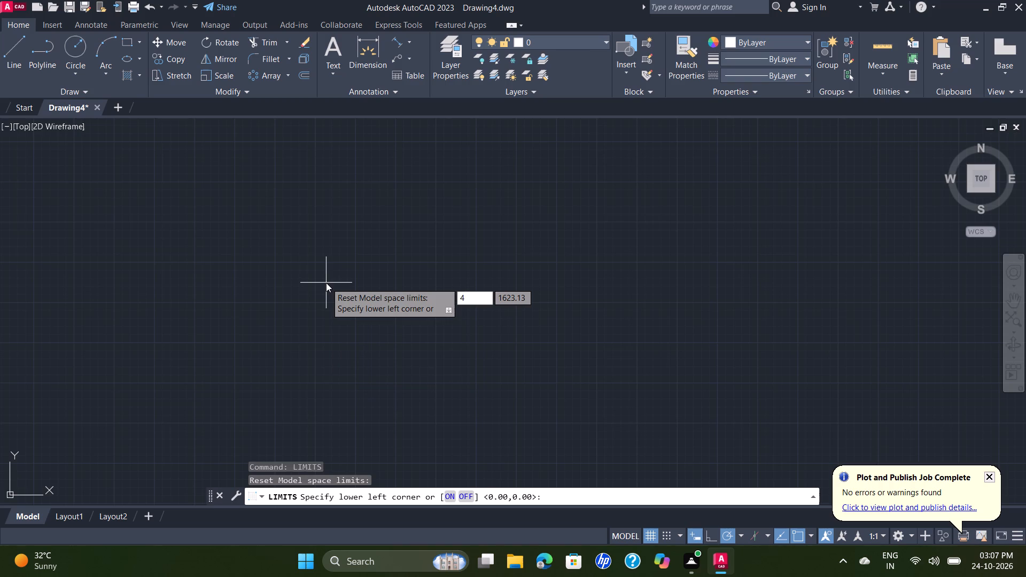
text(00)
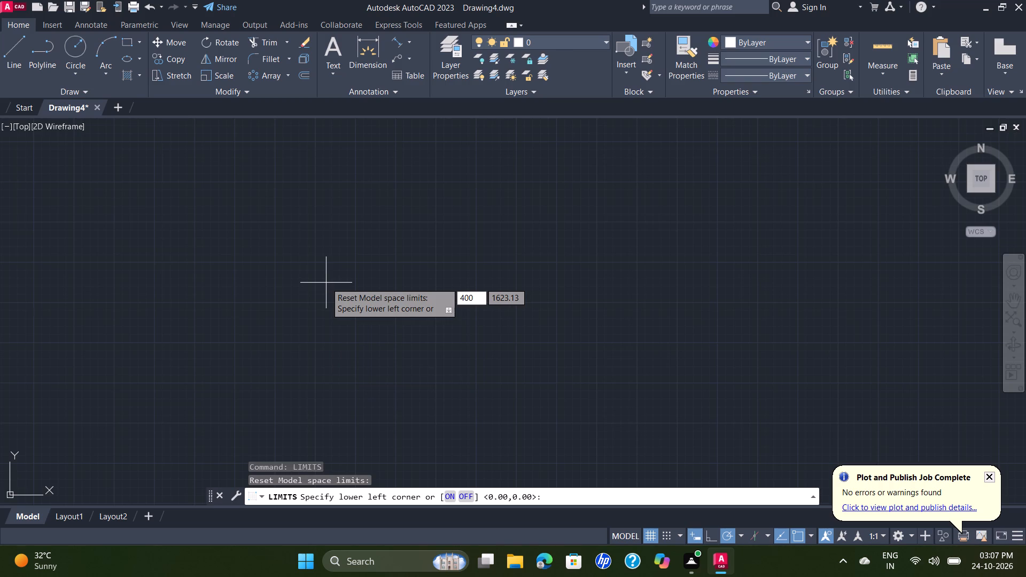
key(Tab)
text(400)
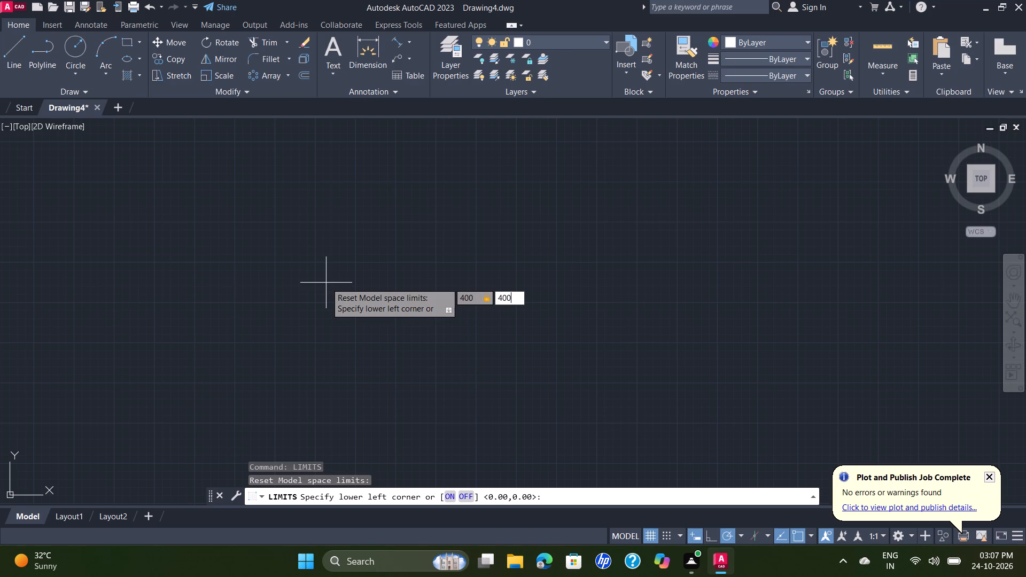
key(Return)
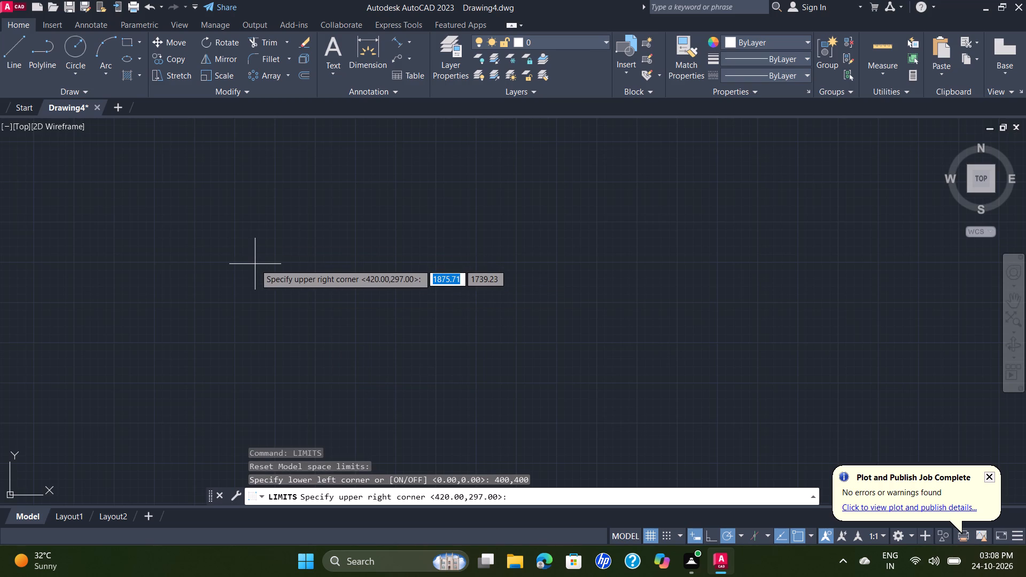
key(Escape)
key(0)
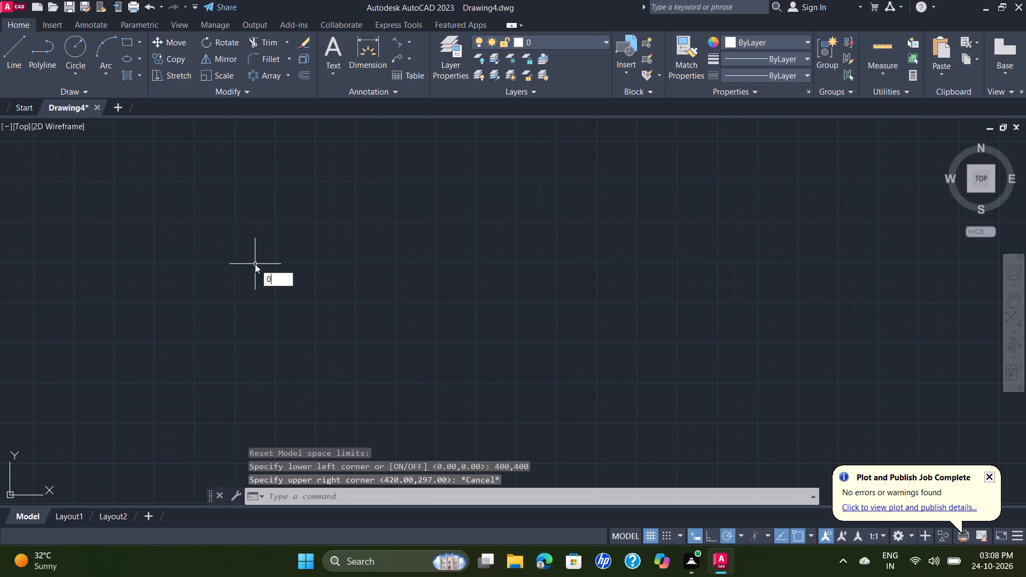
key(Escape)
Set the model space limits with lower left corner 0,0 and upper right corner 400,400.
text(LIM)
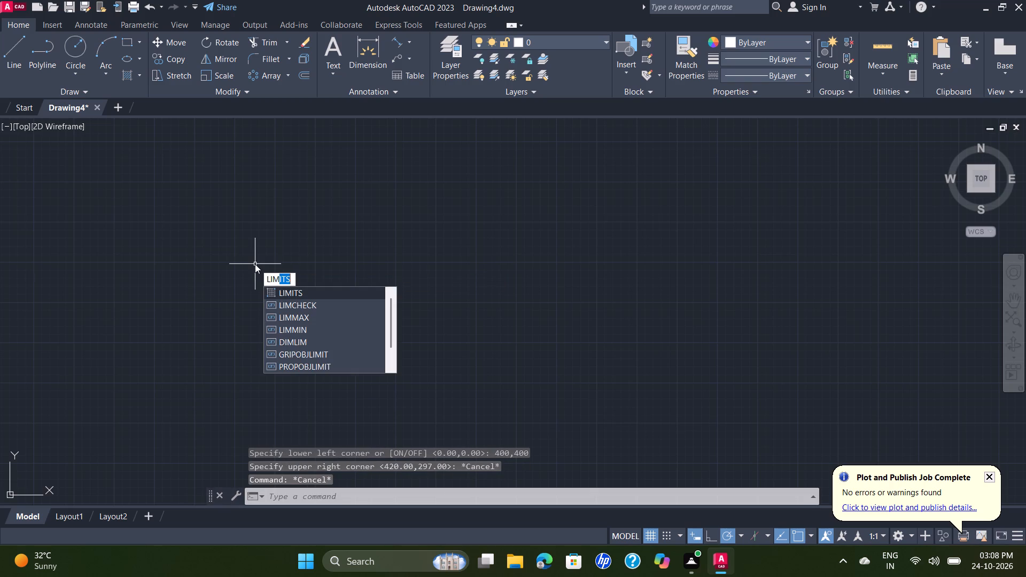
key(Return)
key(0)
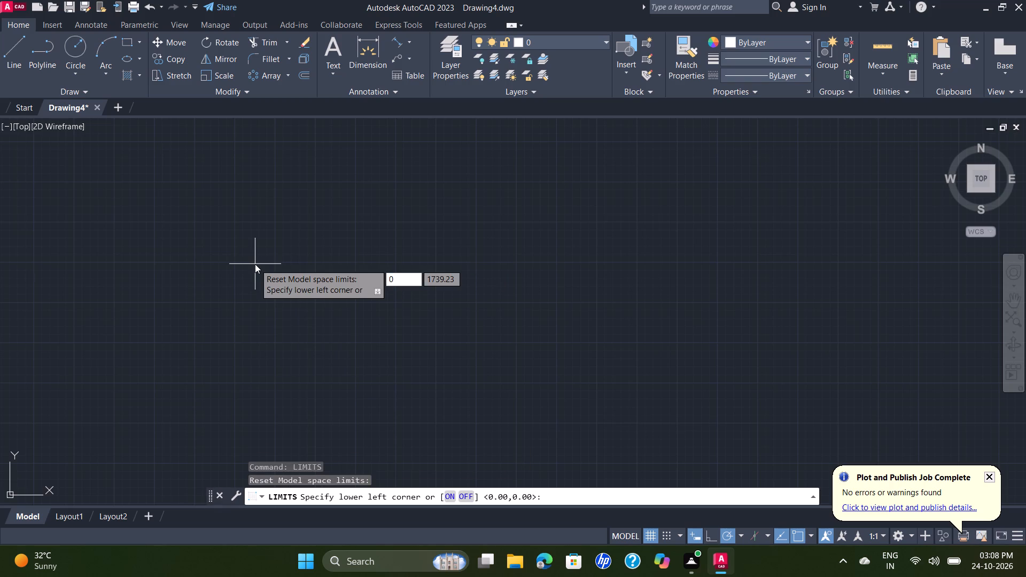
key(comma)
key(0)
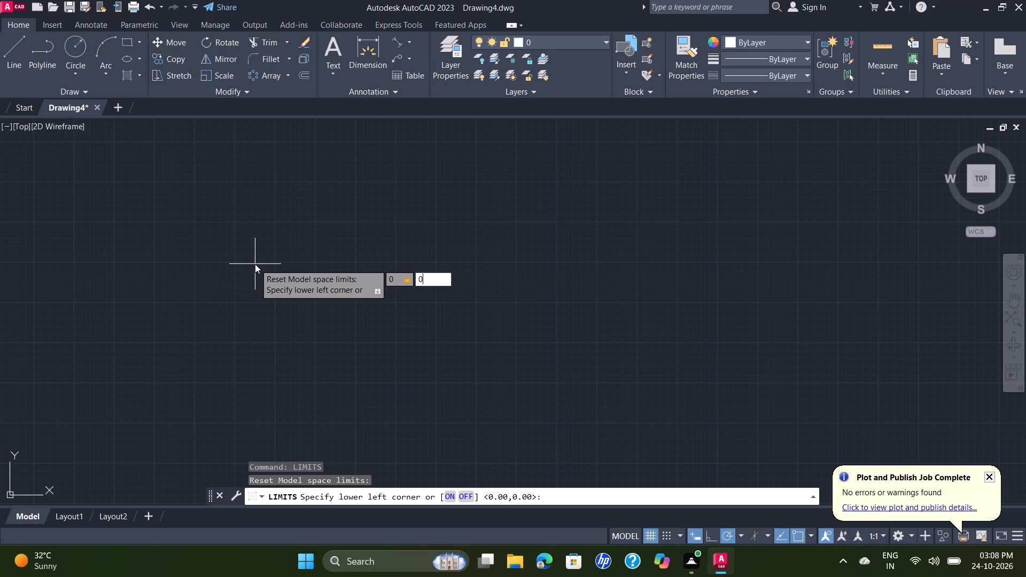
key(Return)
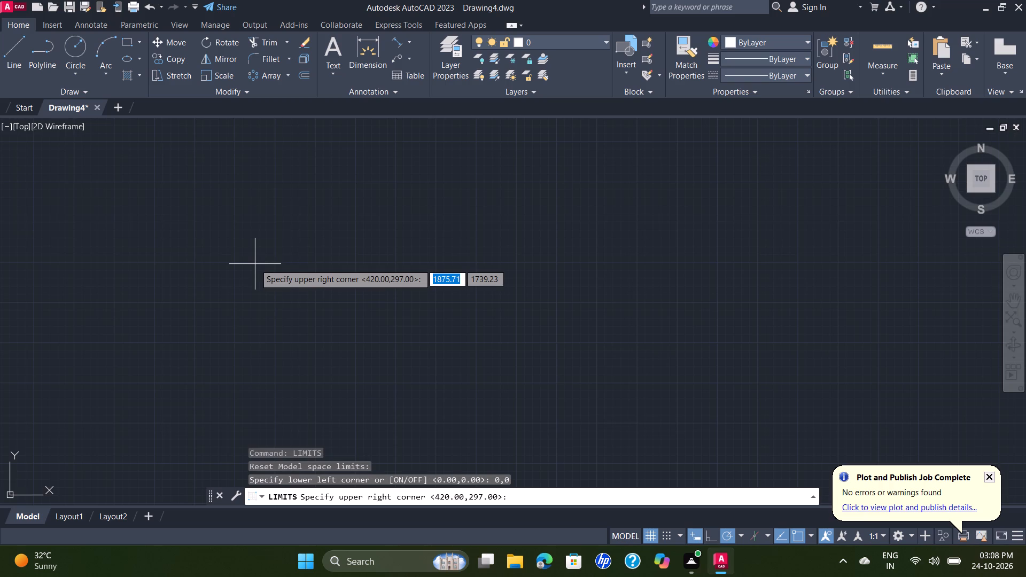
text(400)
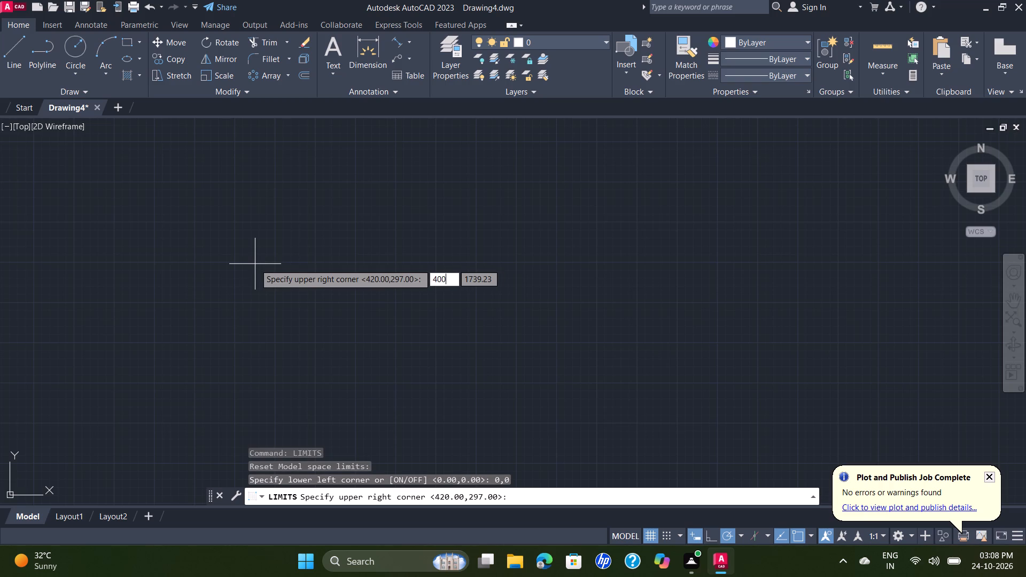
key(comma)
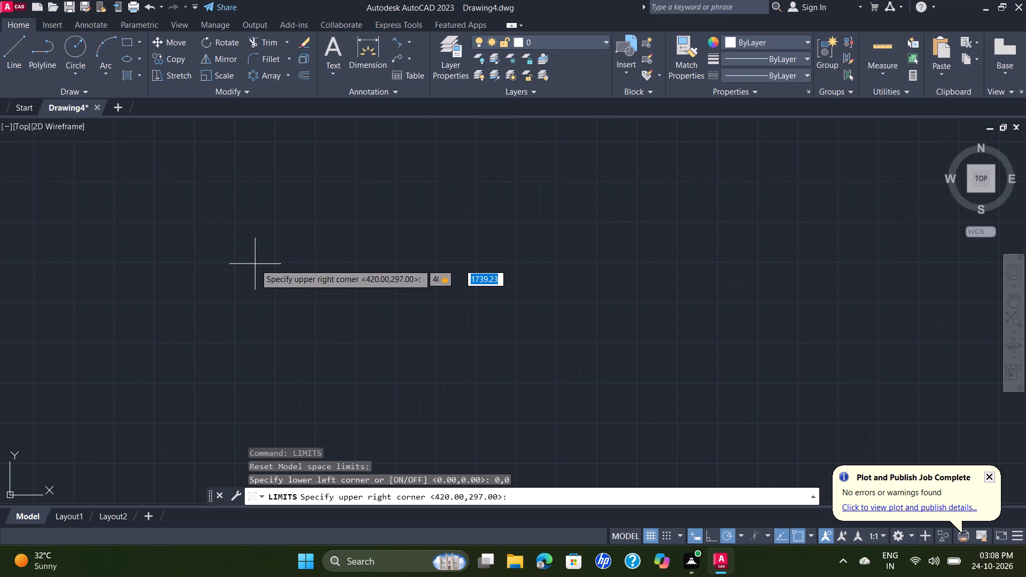
text(400)
key(Return)
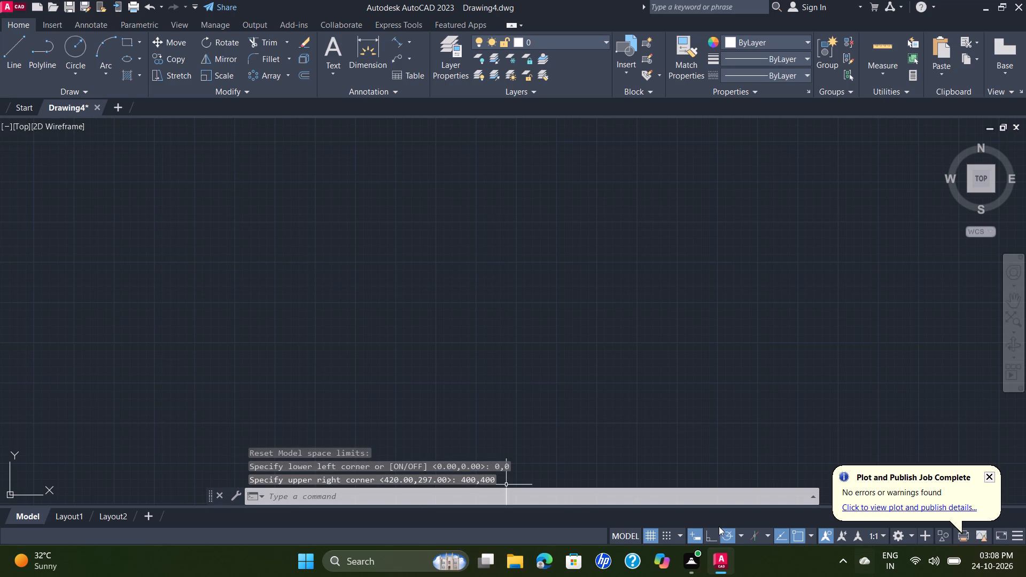
Turn on isometric drafting mode.
click(749, 535)
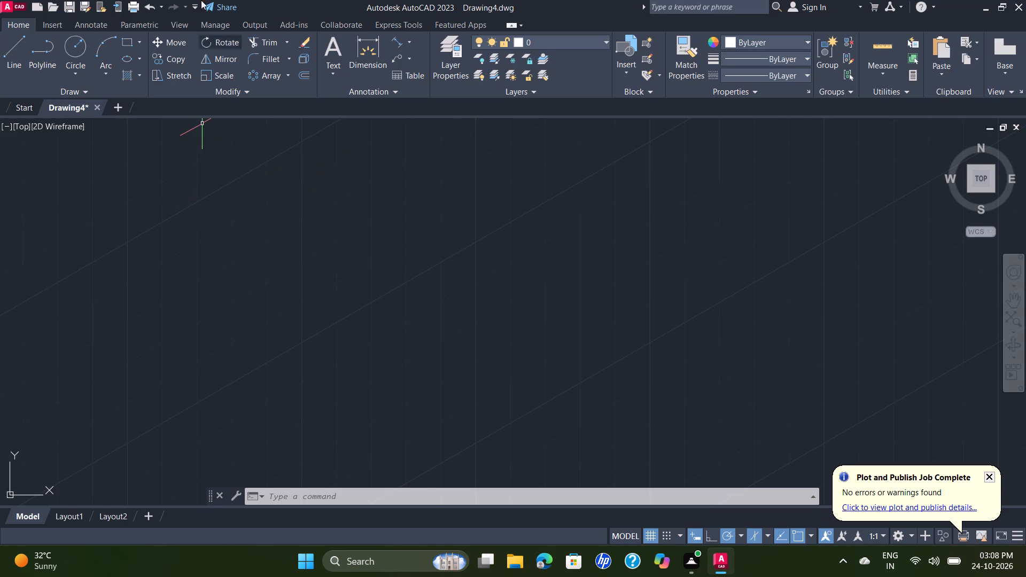
Draw a single vertical line 300 mm long, going upward from a free point in the drawing area.
click(25, 58)
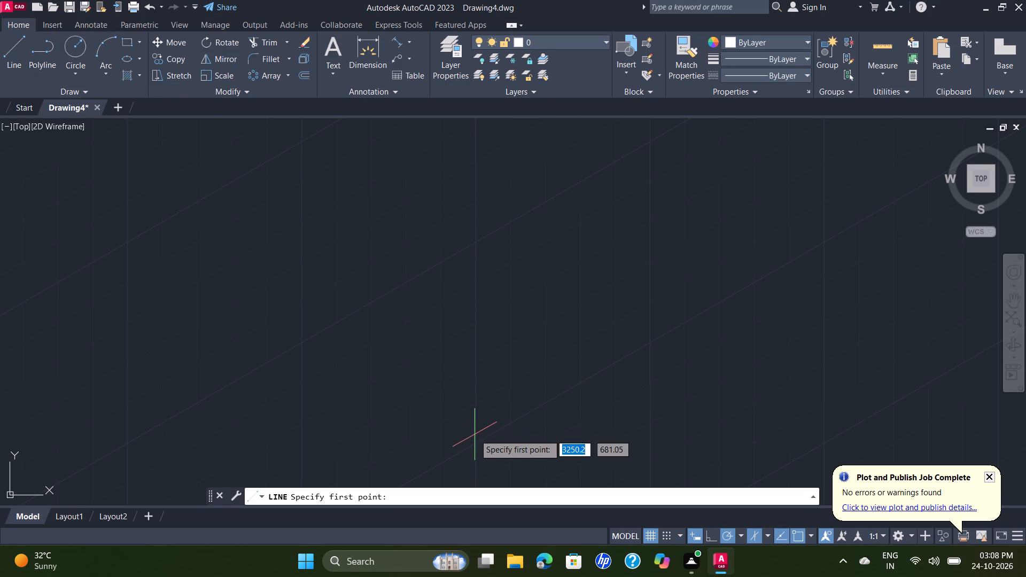
click(589, 376)
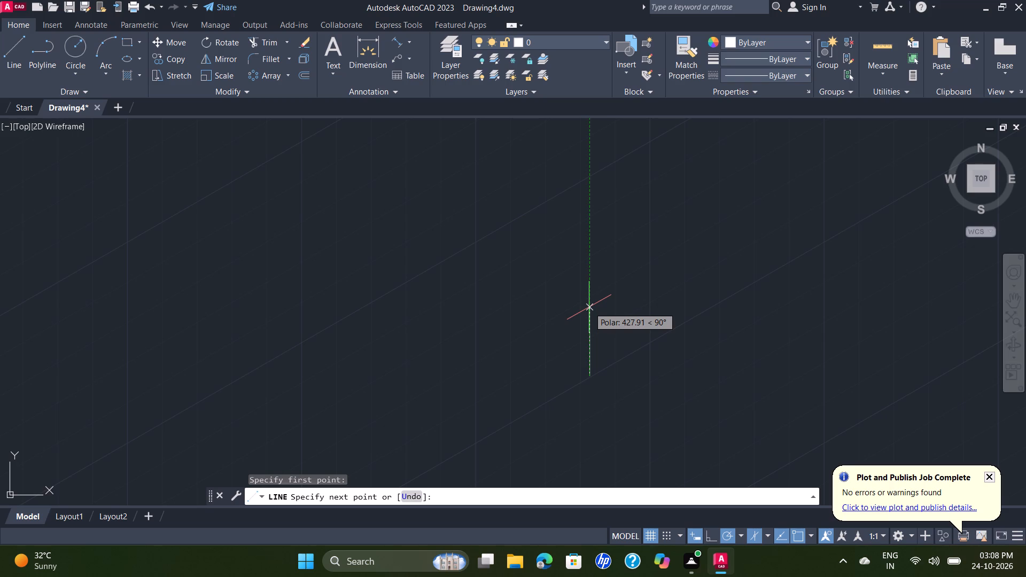
text(300)
key(Return)
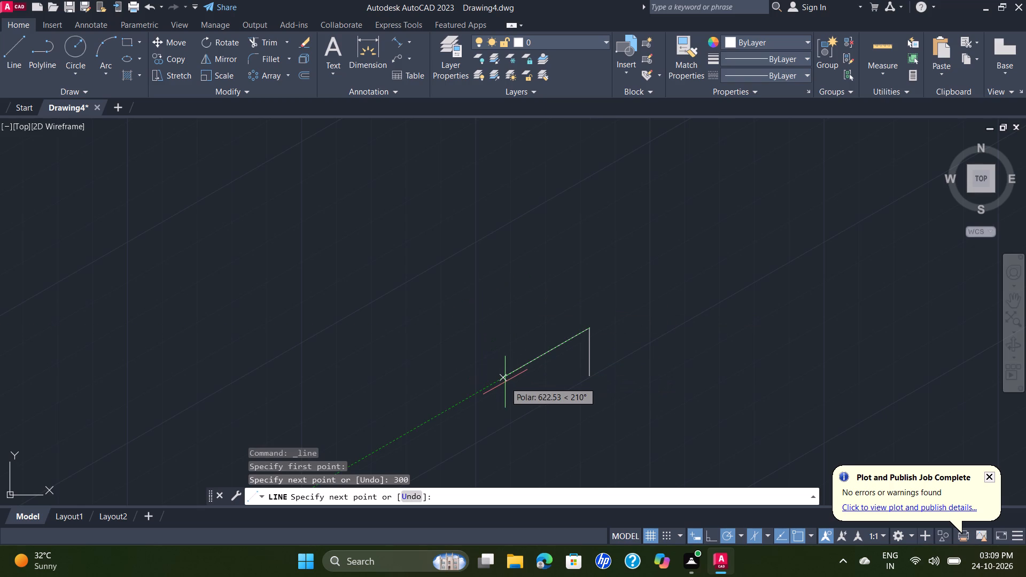
text(300)
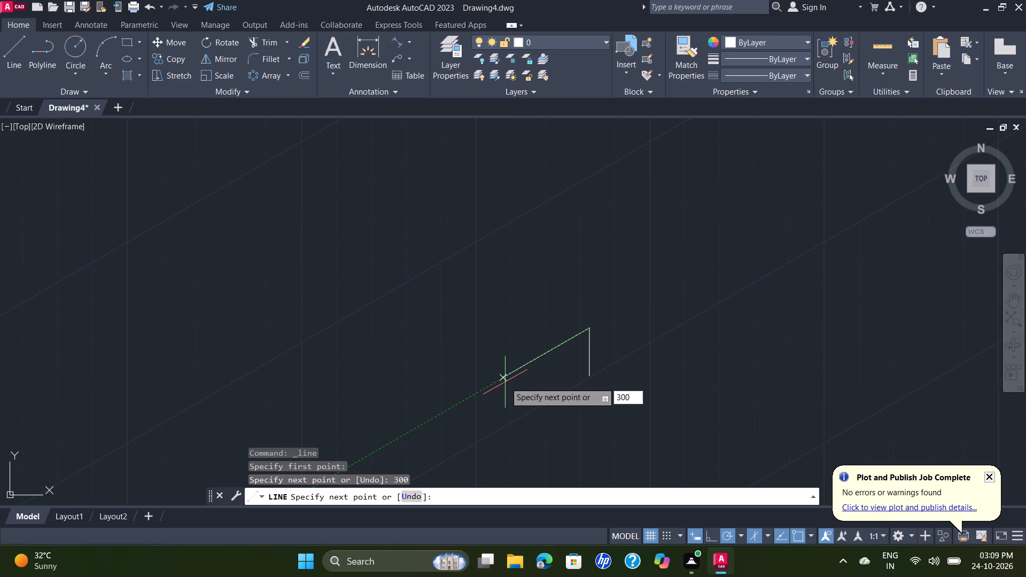
key(Escape)
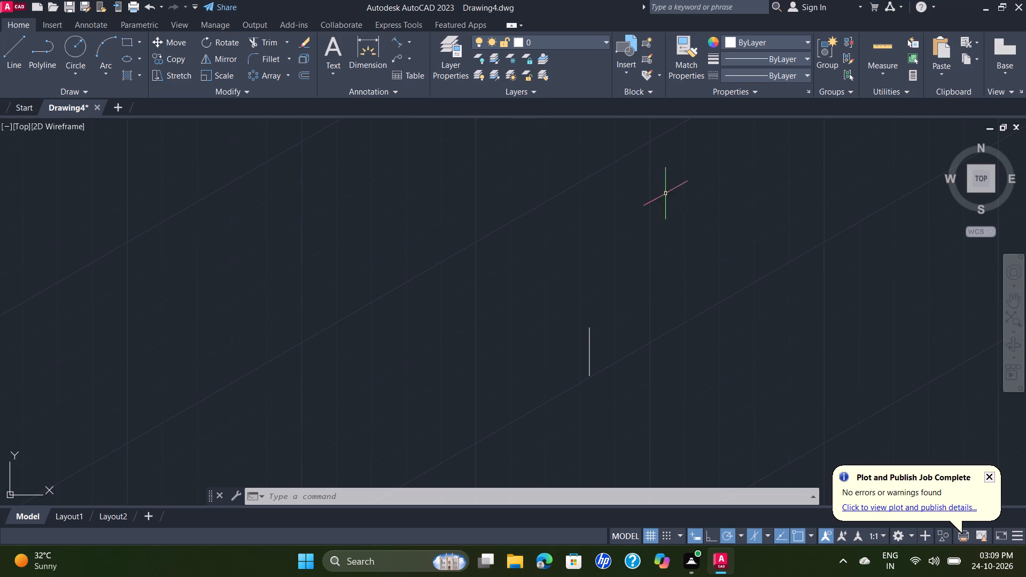
From the top end of the 300 mm vertical line, draw a 20 mm line at 30° and a 10 mm line straight up.
click(16, 38)
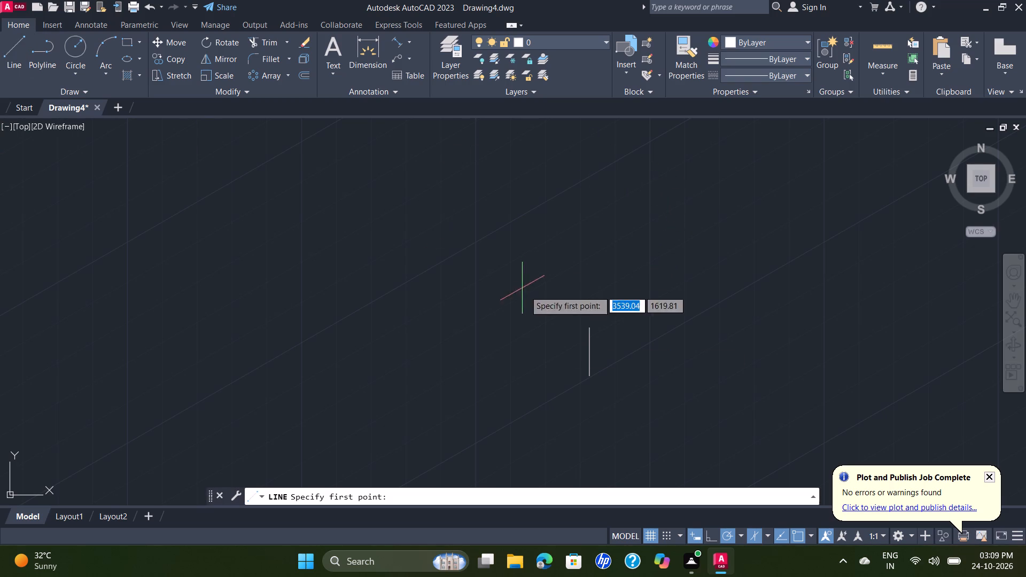
scroll(613, 334, up, 1)
click(572, 325)
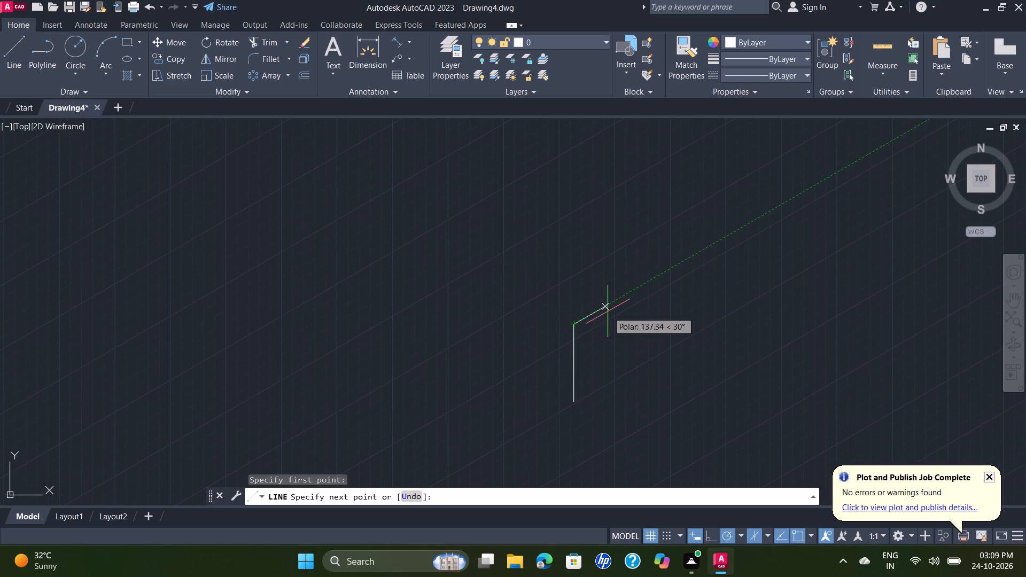
text(20)
key(Return)
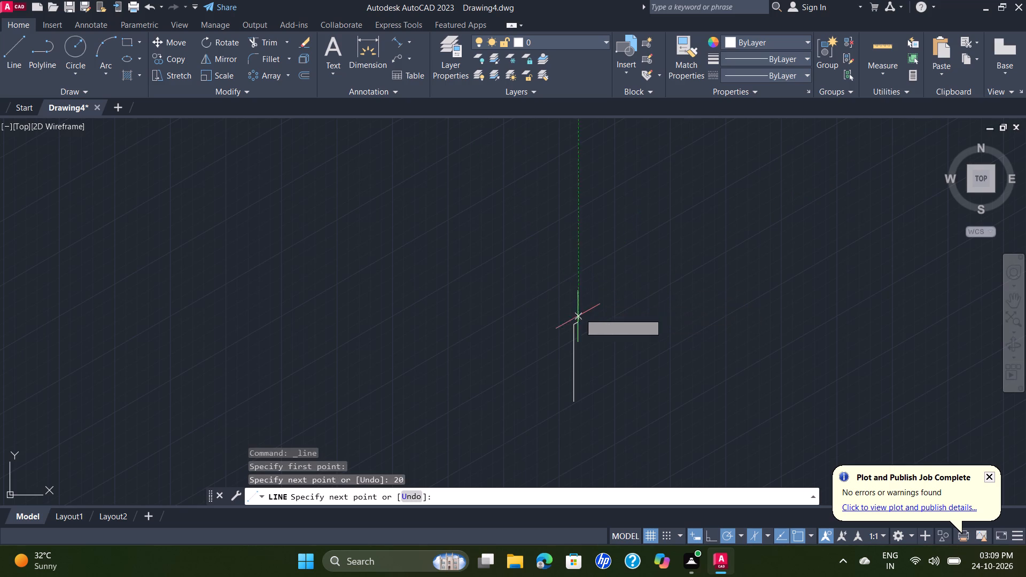
scroll(574, 326, up, 4)
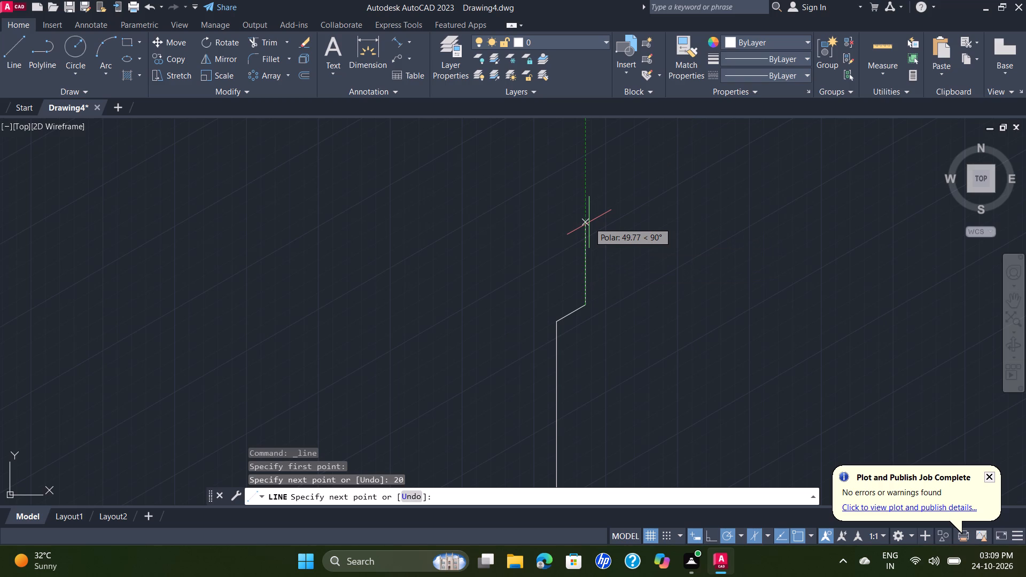
text(10)
key(Return)
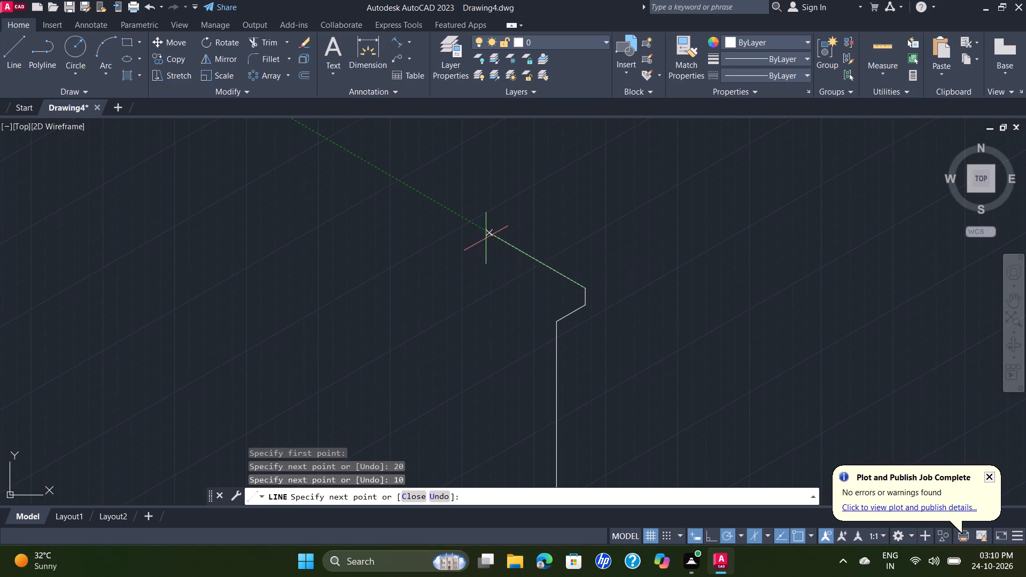
Continue with lines of 100 mm at 150°, 44 mm at 210° and 100 mm at 330°, then close the top face at the 10 mm line's upper end.
text(100)
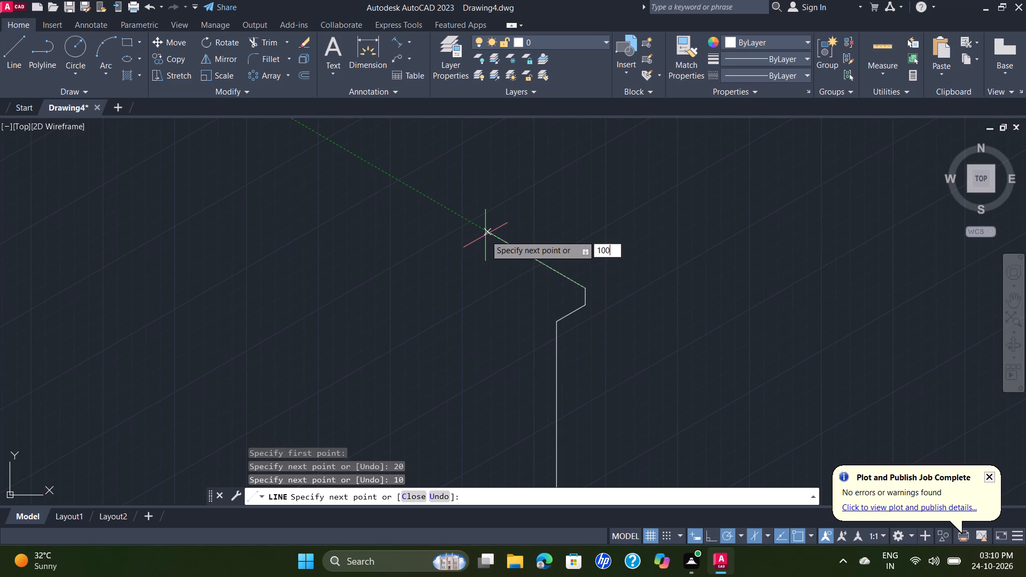
key(Return)
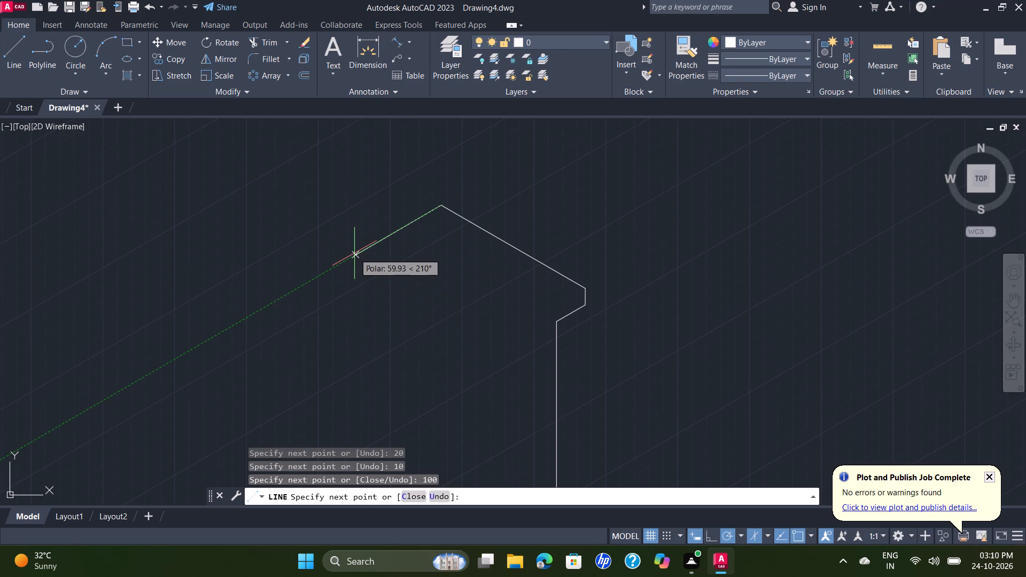
text(44)
key(Return)
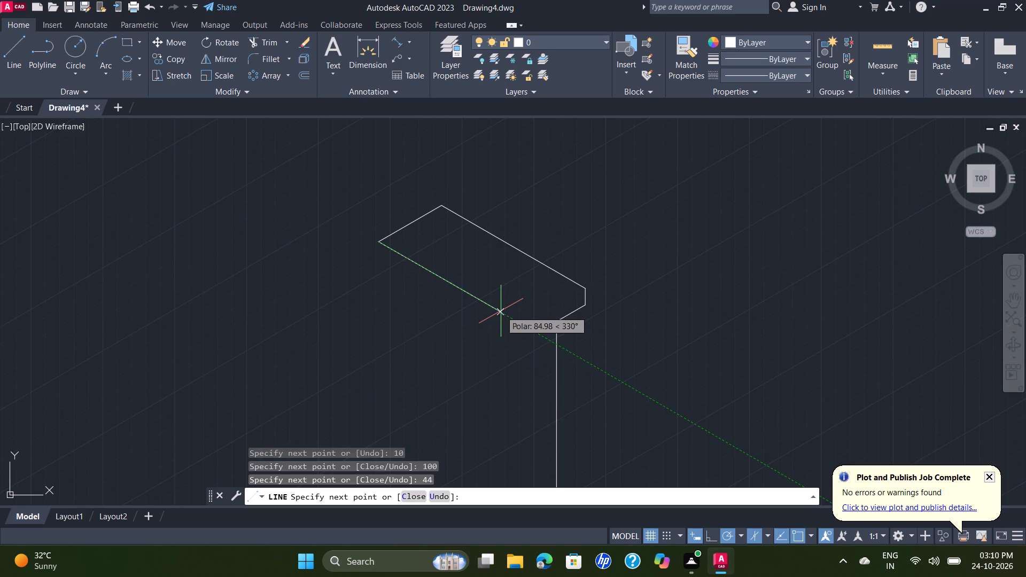
text(100)
key(Return)
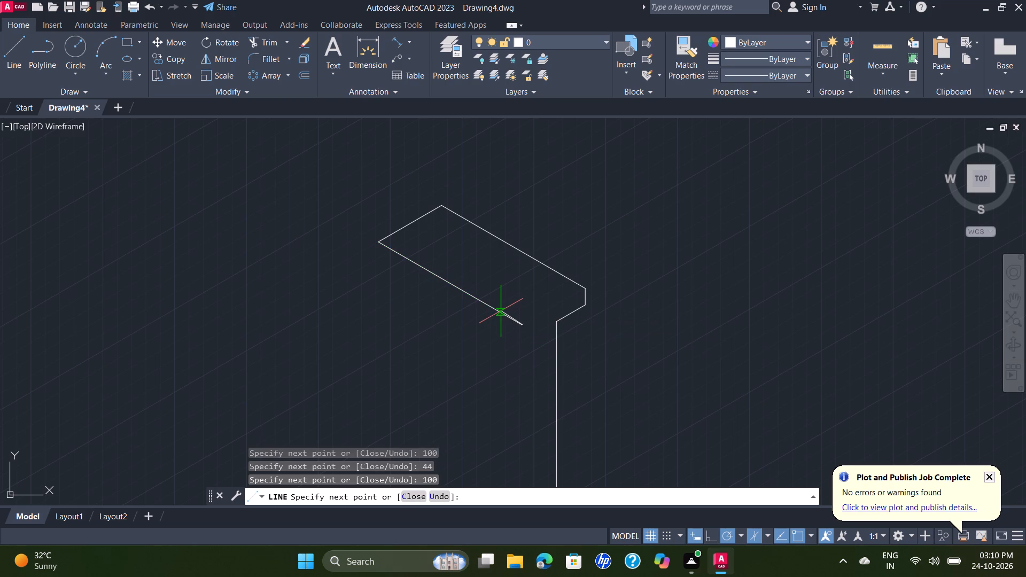
click(584, 290)
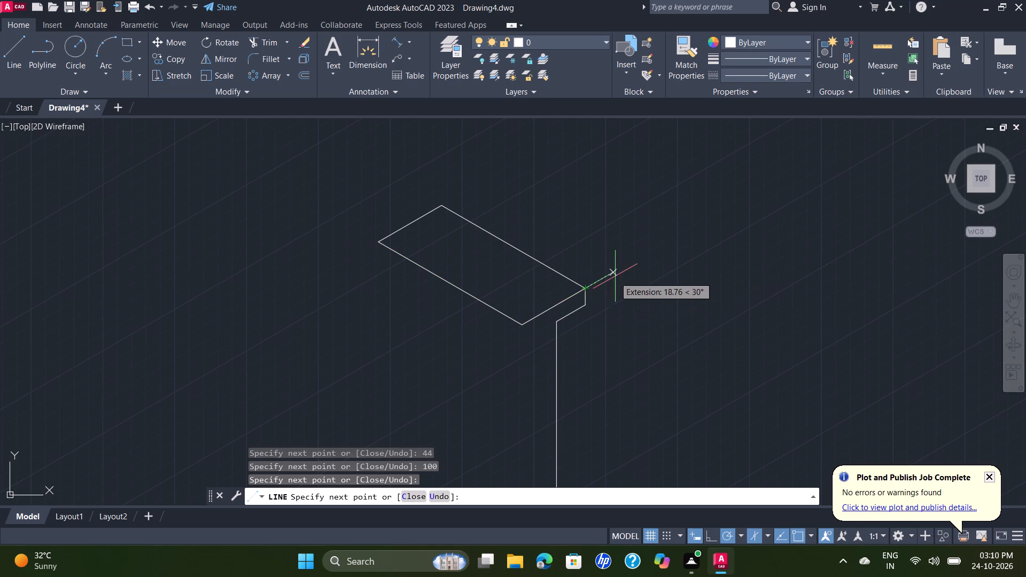
key(Escape)
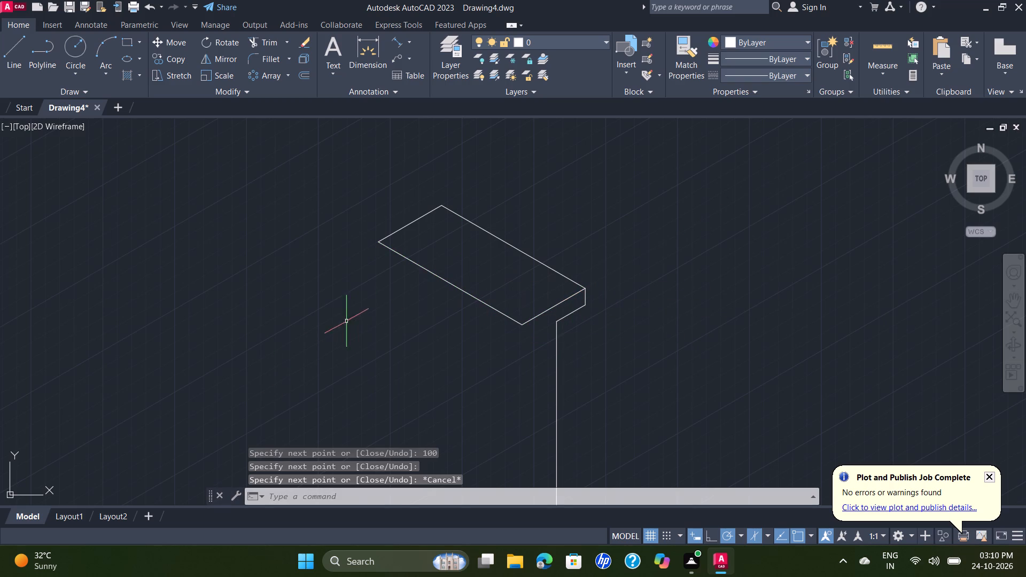
From the top face's leftmost corner, draw a 70 mm line straight down followed by a 300 mm line at 210°.
key(space)
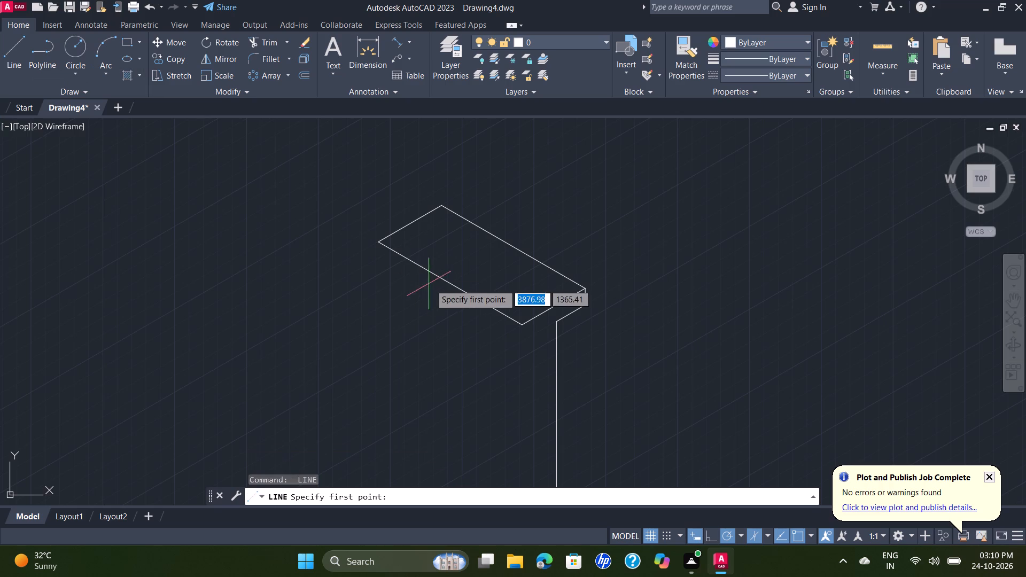
click(379, 244)
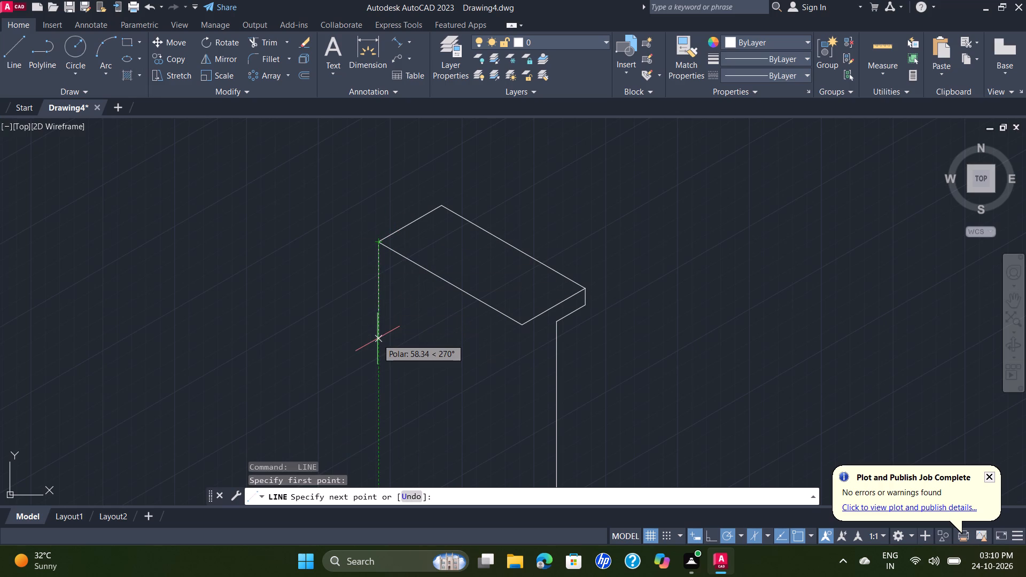
text(70)
key(Return)
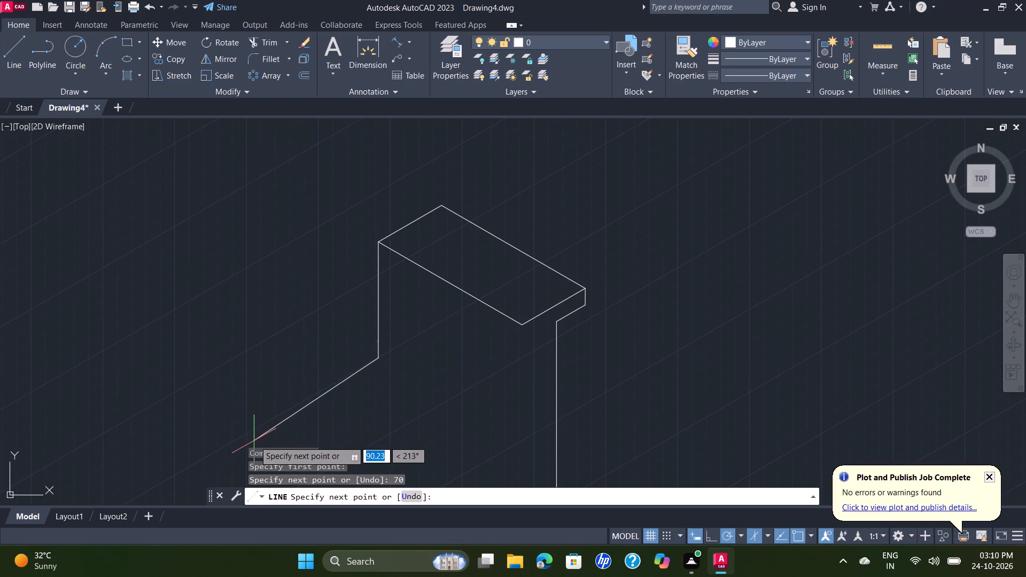
scroll(196, 418, down, 1)
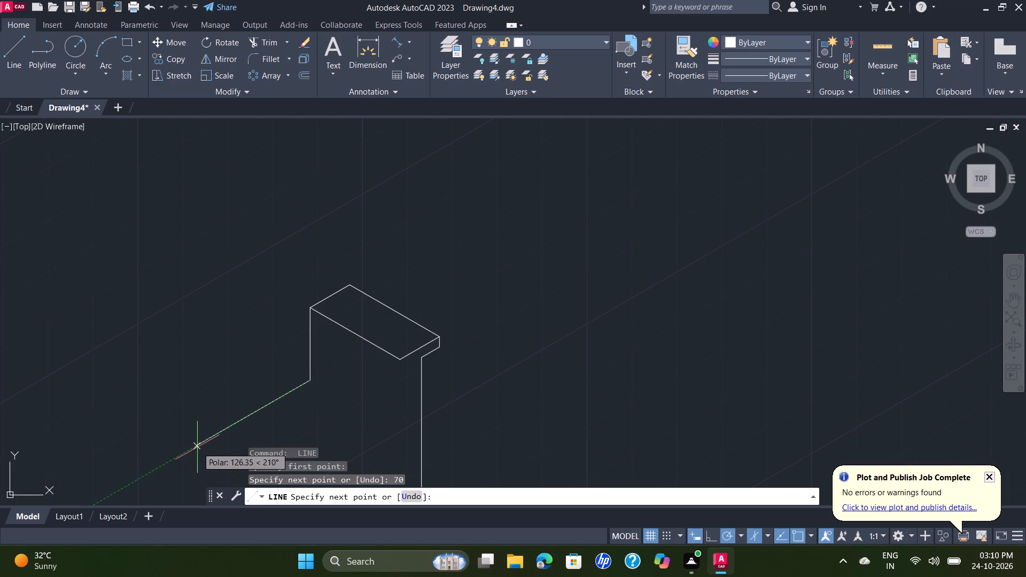
text(300)
key(Return)
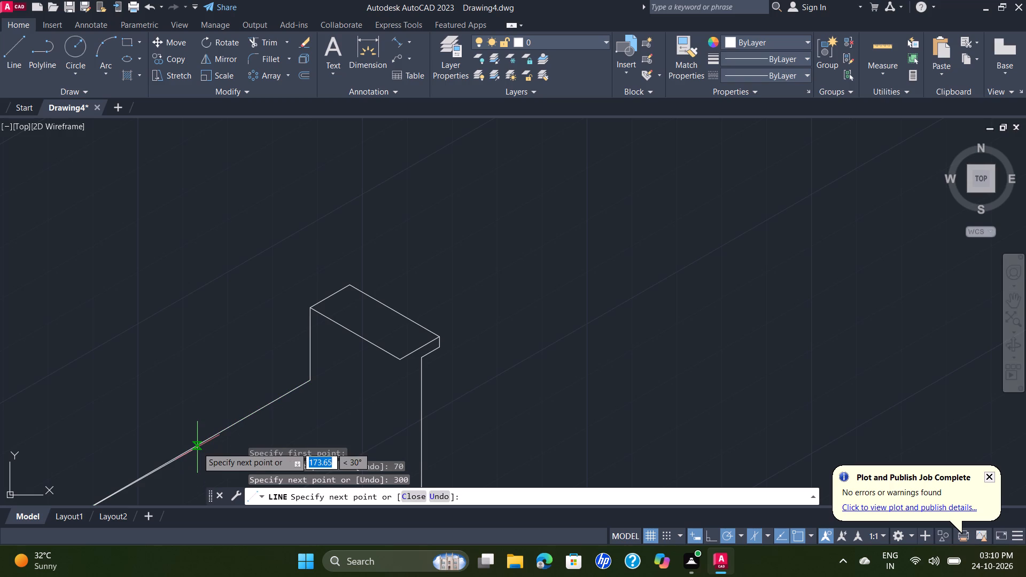
middle_drag(273, 408, 363, 239)
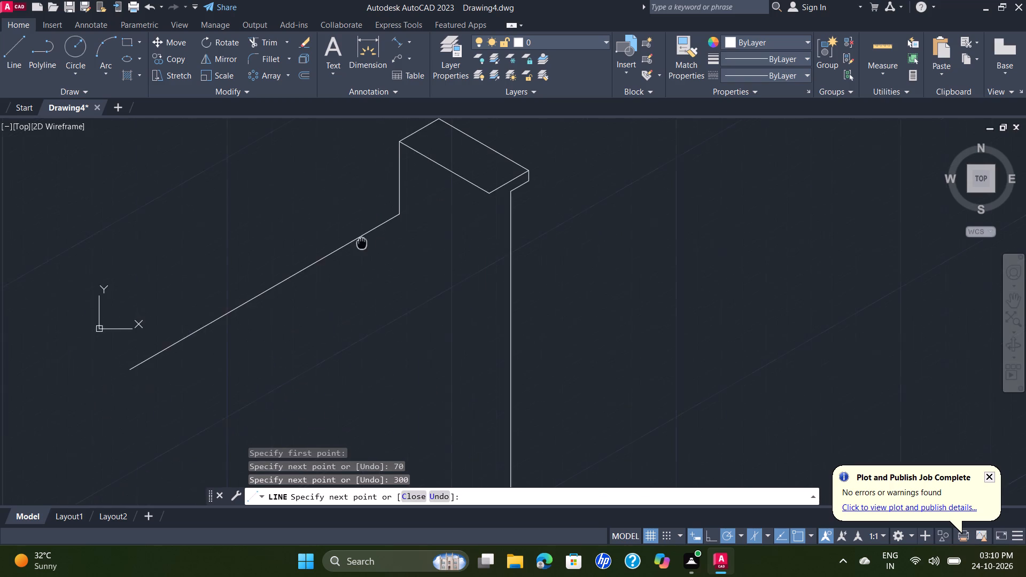
middle_drag(363, 239, 363, 238)
key(Escape)
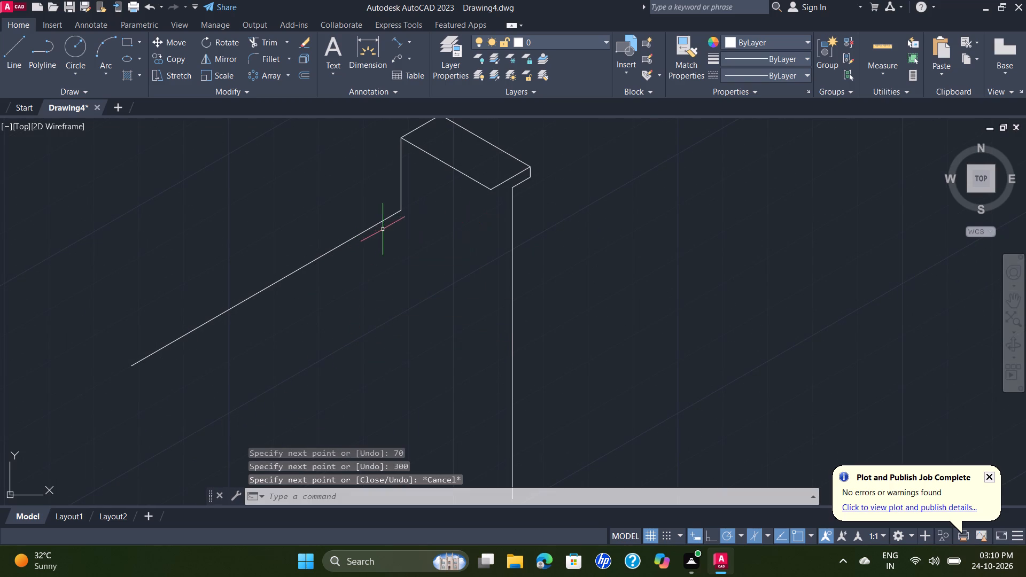
From the top face's lowest front corner, draw a 70 mm line straight down followed by a 300 mm line at 210°.
key(space)
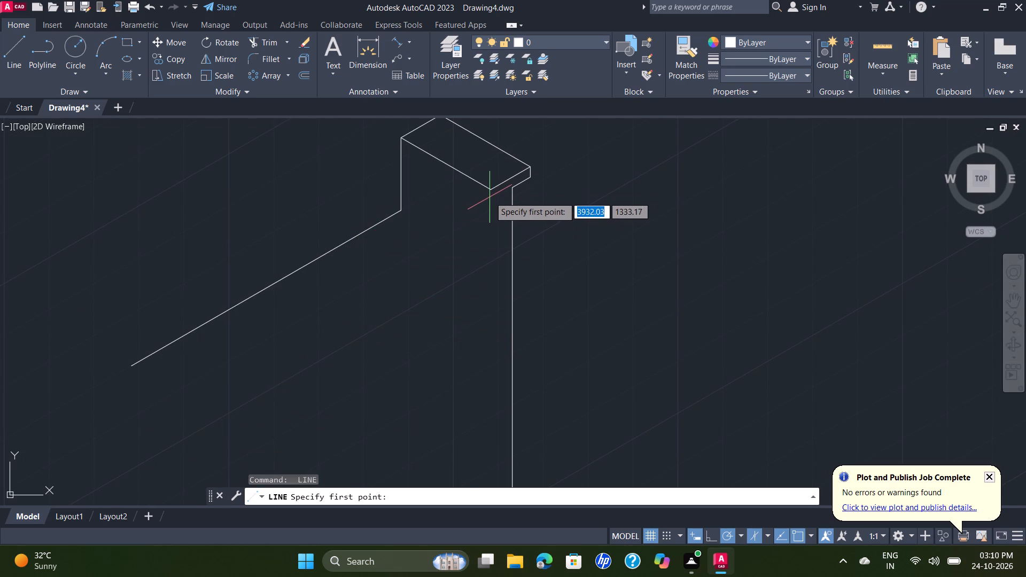
click(489, 188)
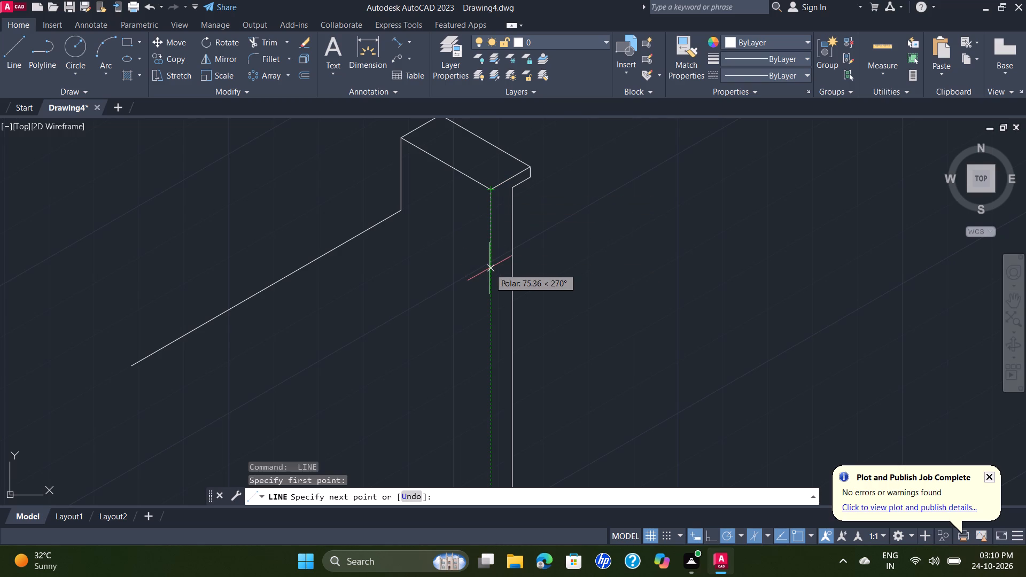
text(70)
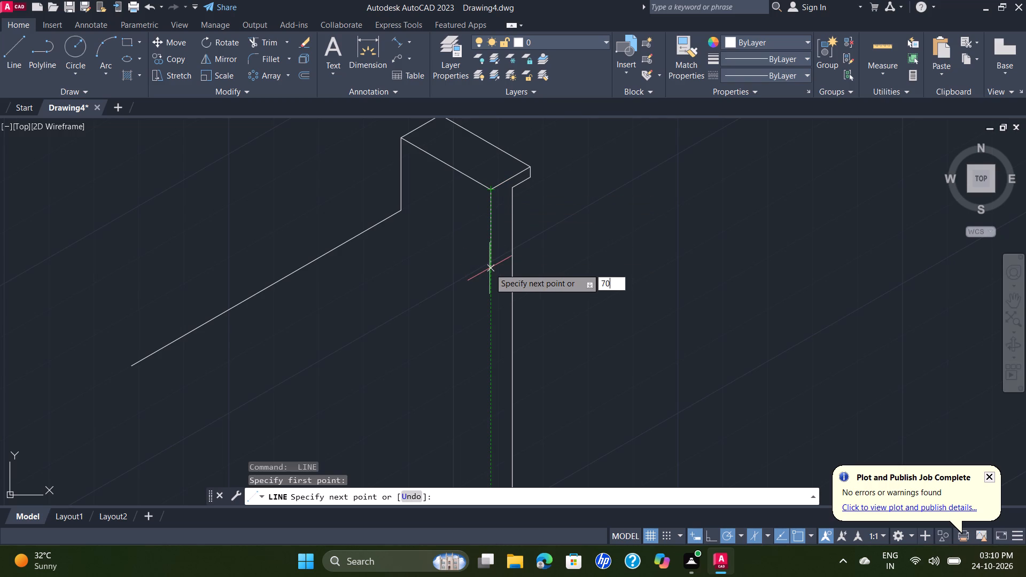
key(Return)
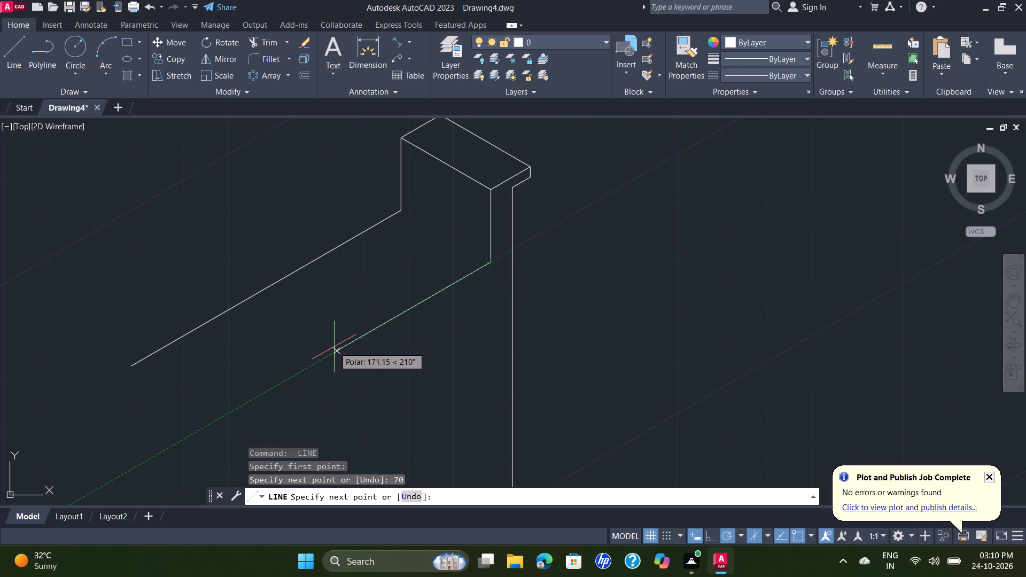
text(300)
key(Return)
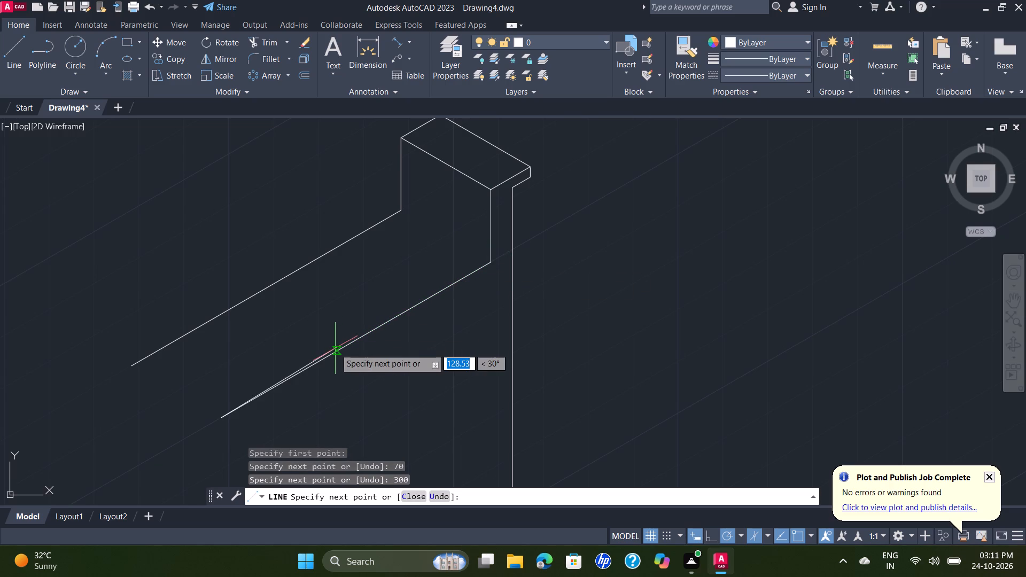
scroll(339, 352, down, 2)
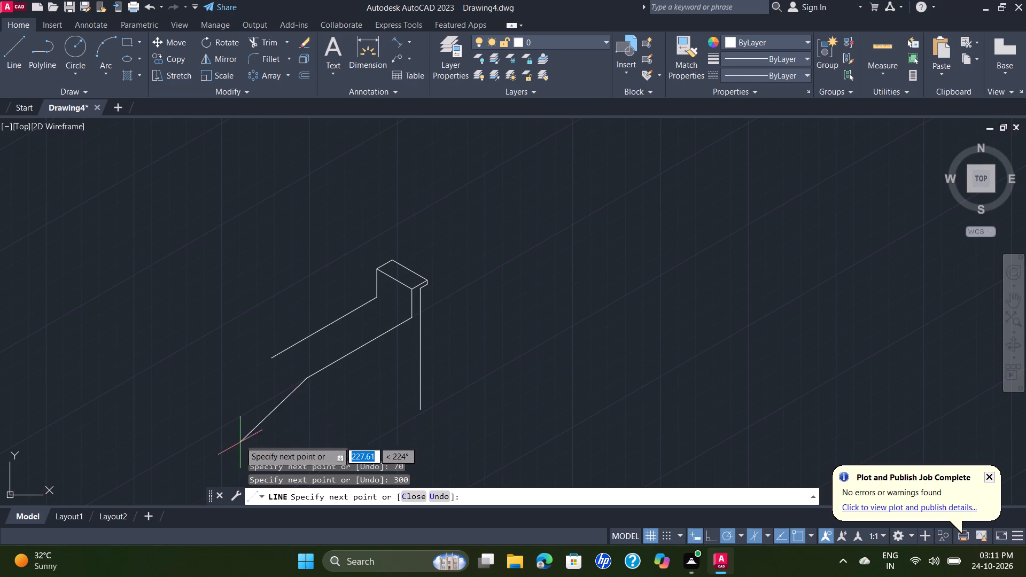
scroll(294, 375, down, 1)
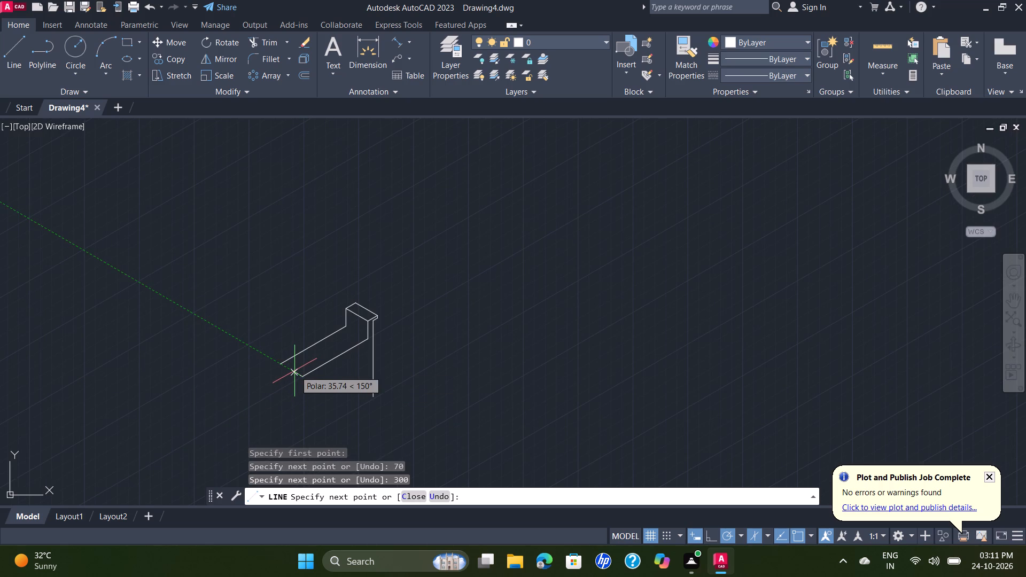
key(Escape)
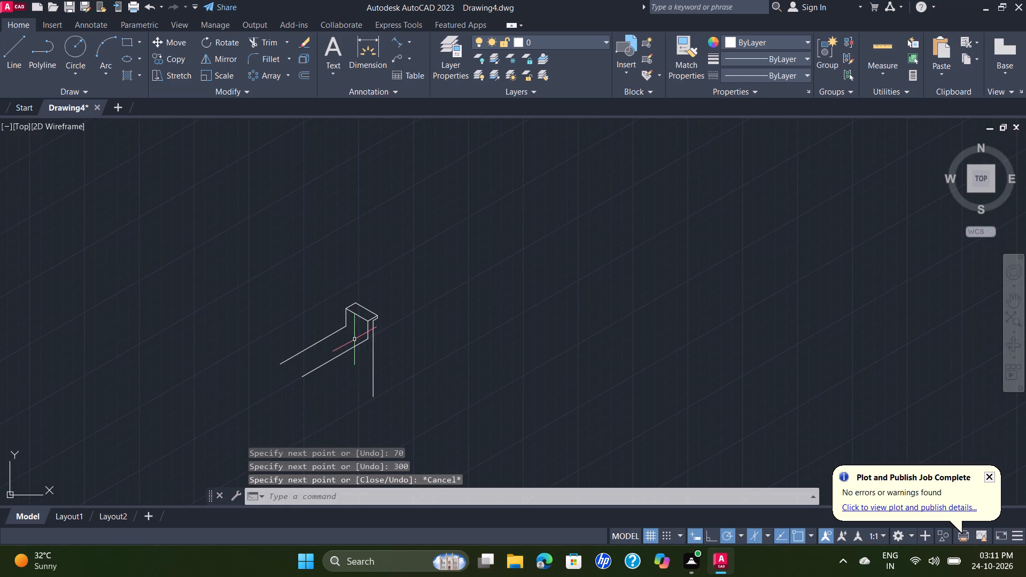
Draw a 12 mm line straight down from the lower end of the front 70 mm vertical edge.
key(space)
scroll(369, 348, up, 2)
click(363, 337)
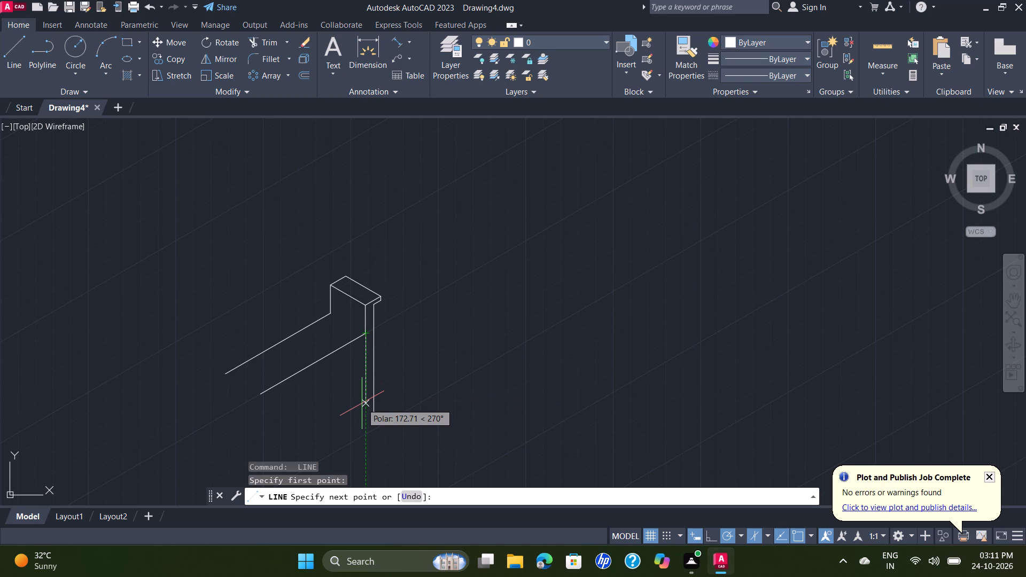
text(12)
key(Return)
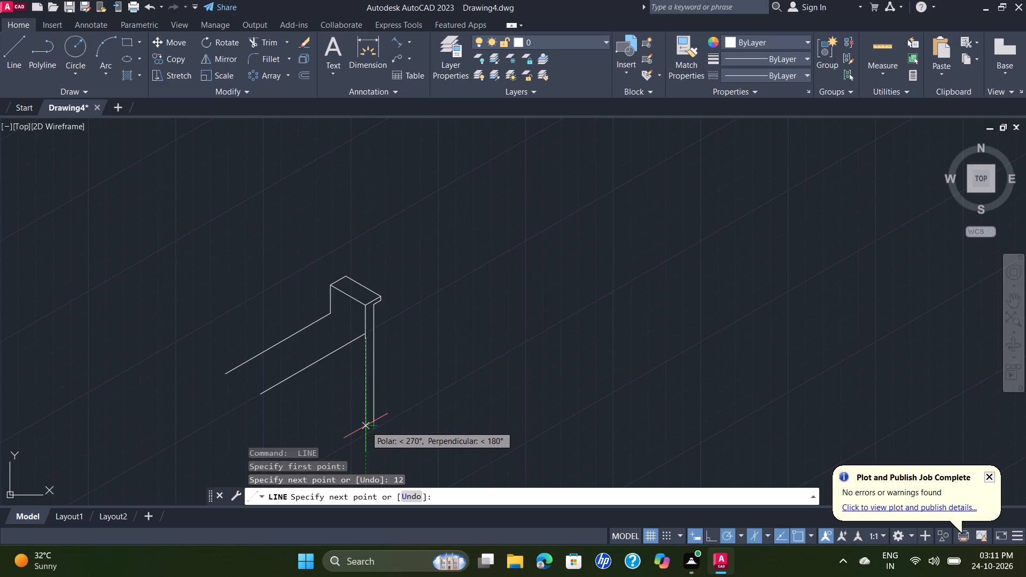
key(Escape)
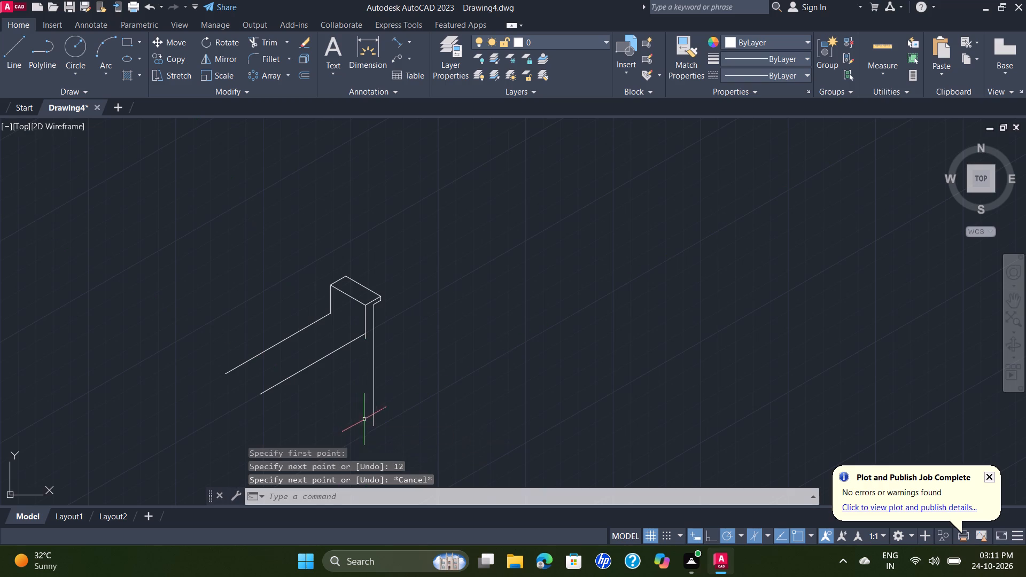
From the long vertical line's lower end, draw connected lines of 20 mm at 30°, 20 mm straight down and 44 mm at 210°.
key(space)
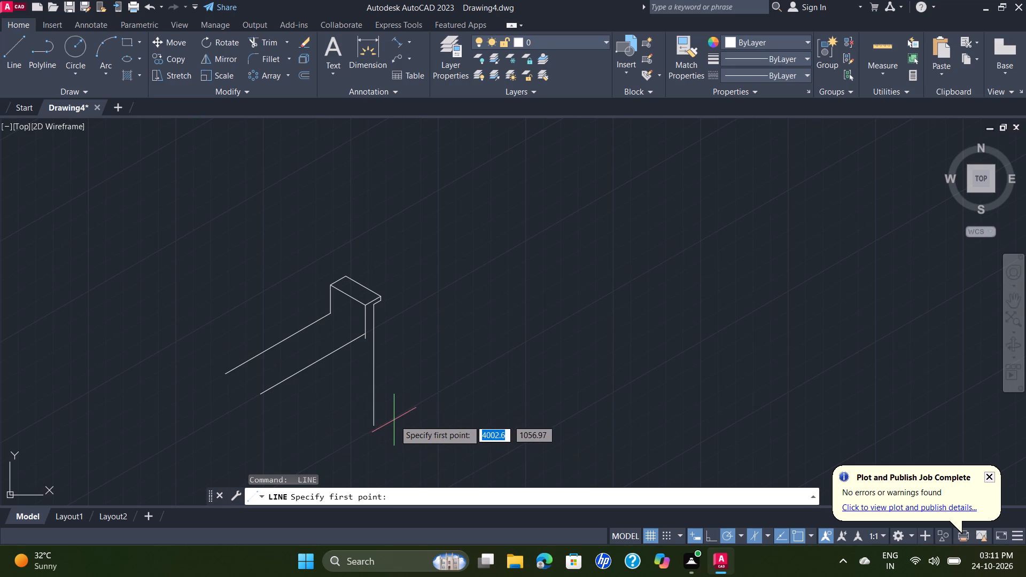
scroll(400, 420, up, 1)
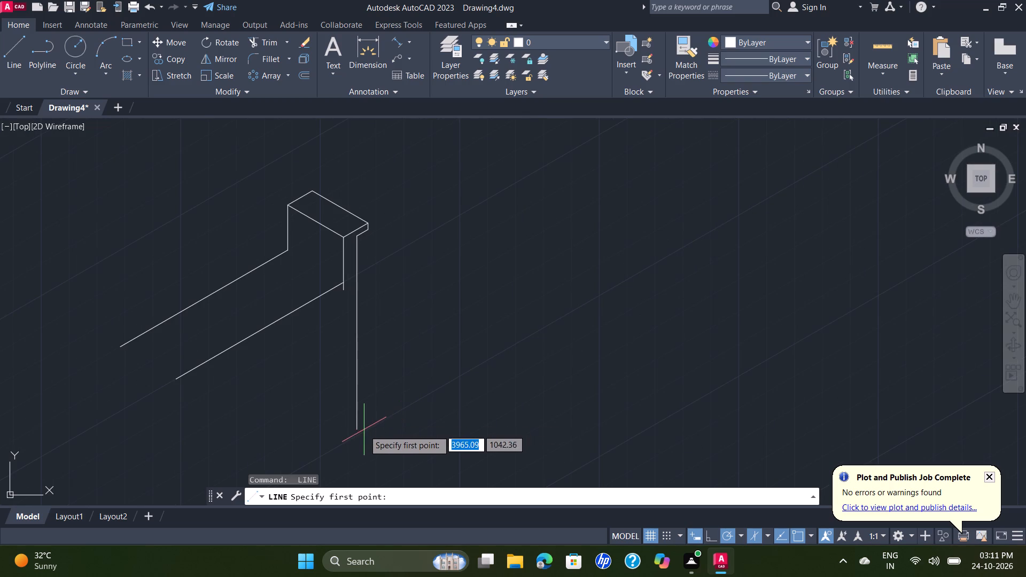
click(357, 427)
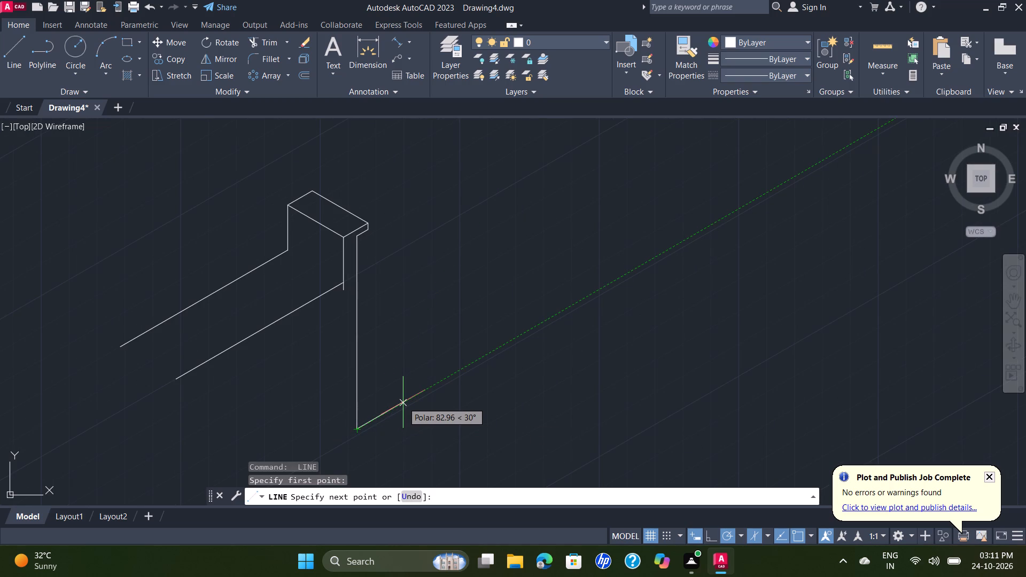
text(20)
key(Return)
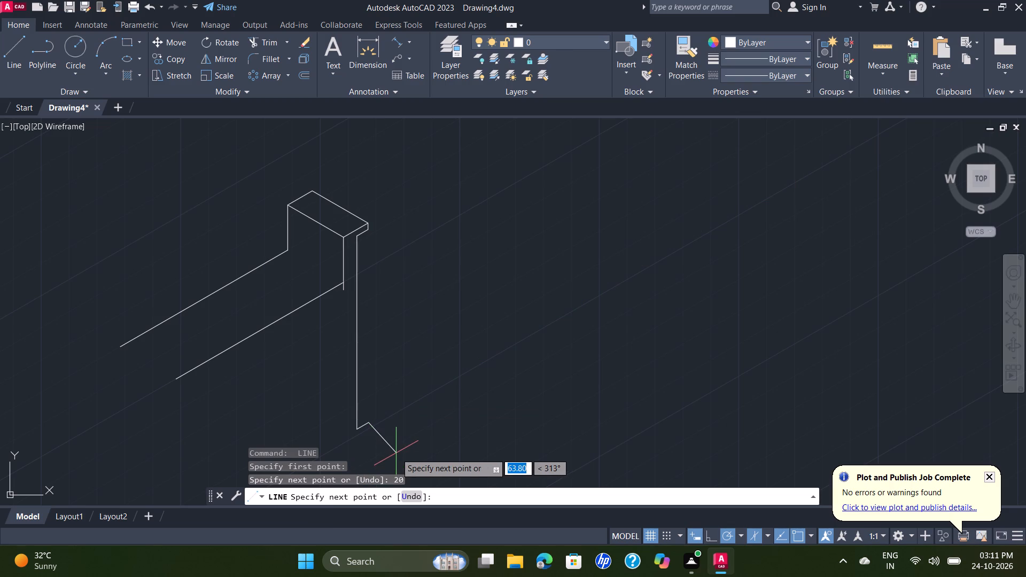
middle_drag(394, 450, 493, 323)
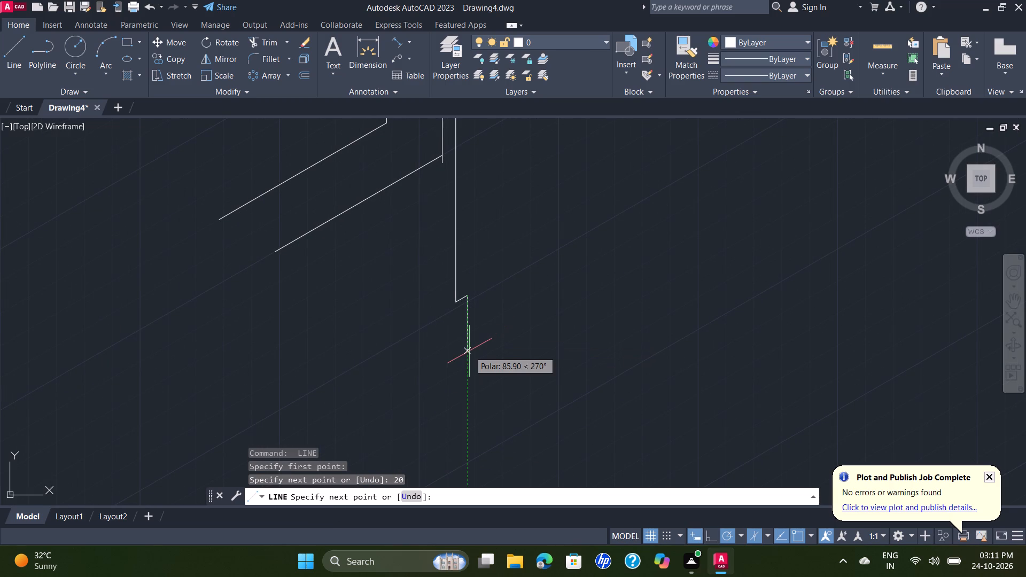
text(20)
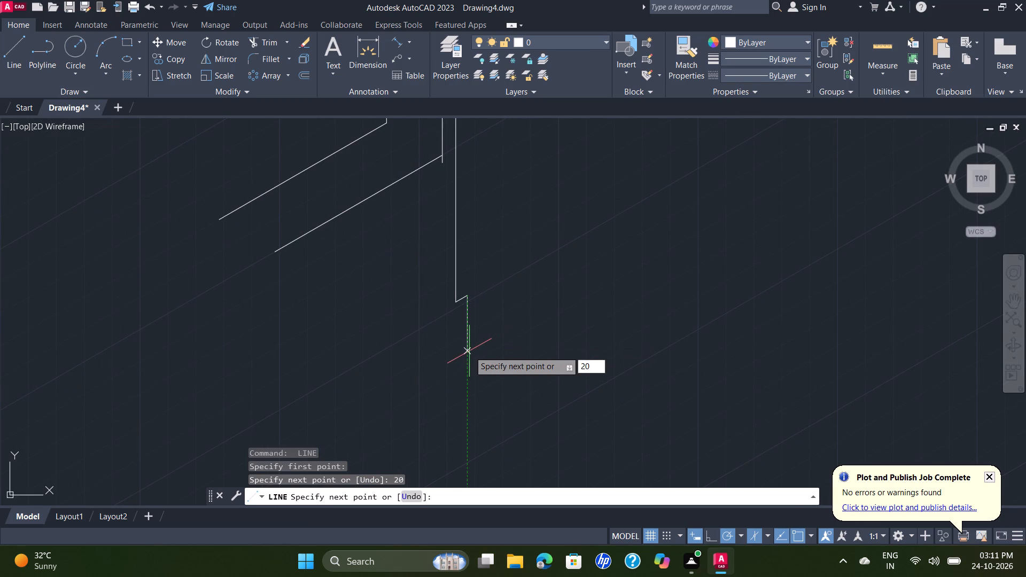
key(Return)
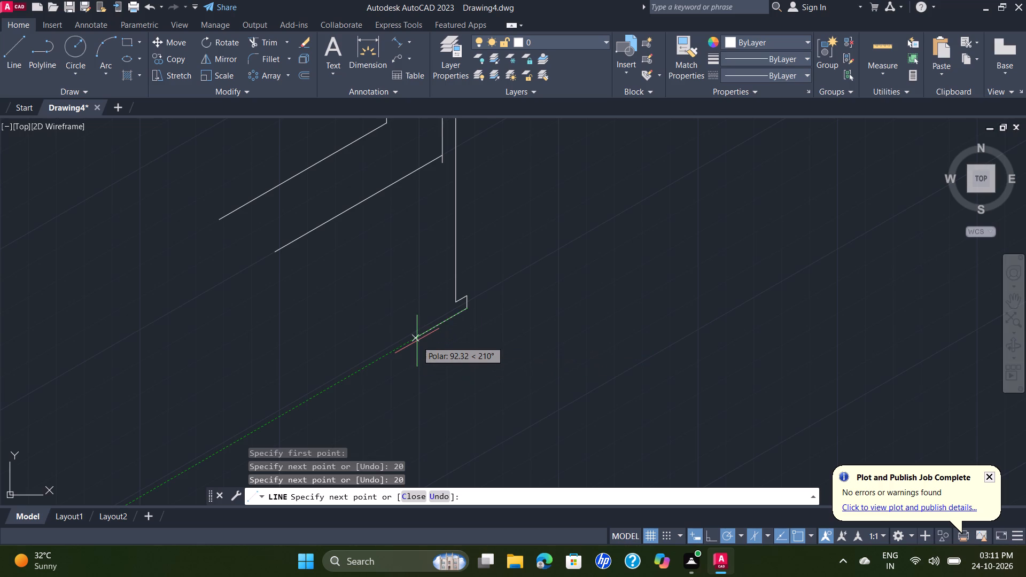
text(44)
key(Return)
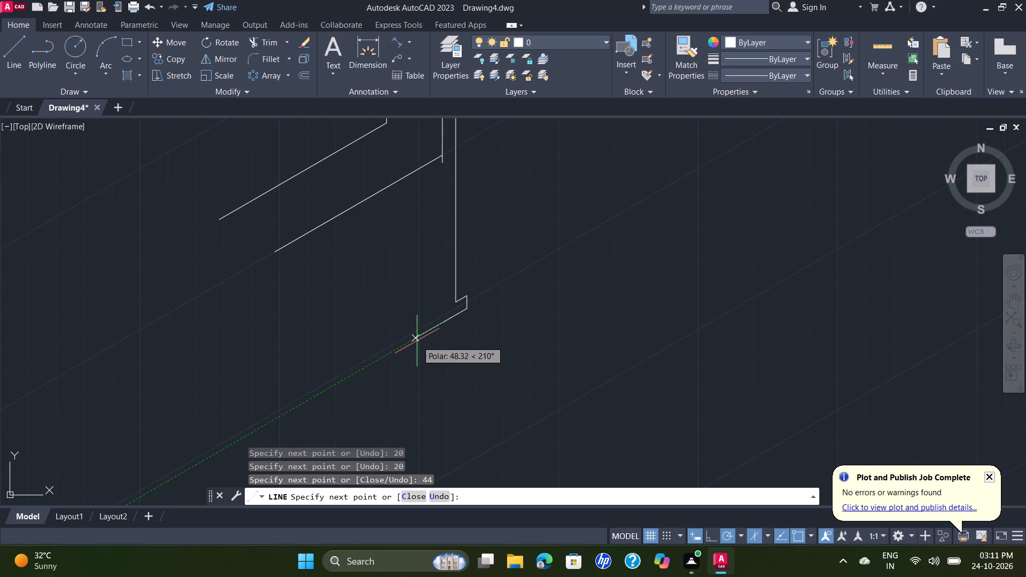
Continue the line straight up to the lower end of the short 12 mm line, and add a 300 mm line at 210°.
scroll(444, 161, up, 2)
click(439, 161)
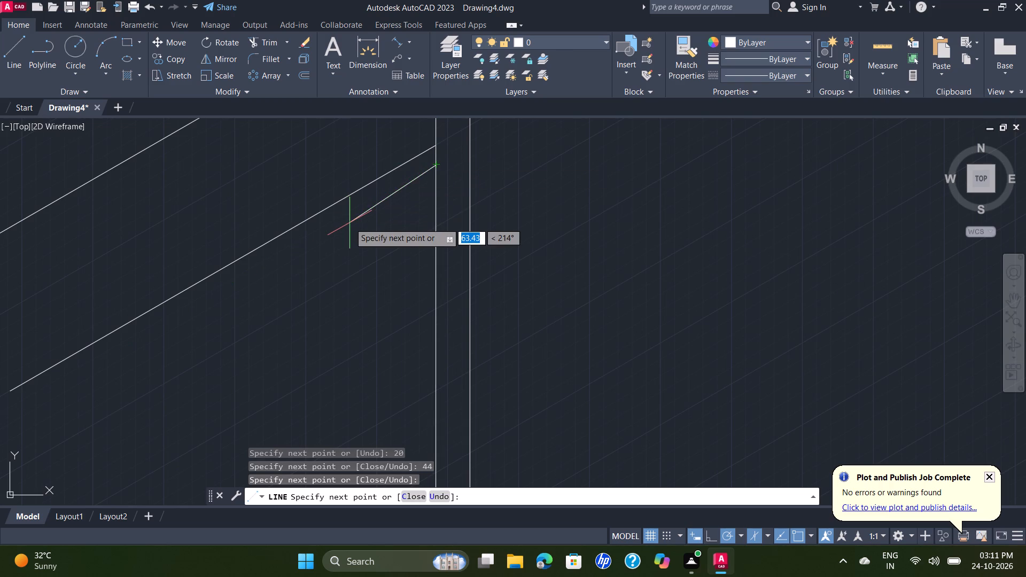
scroll(227, 282, down, 2)
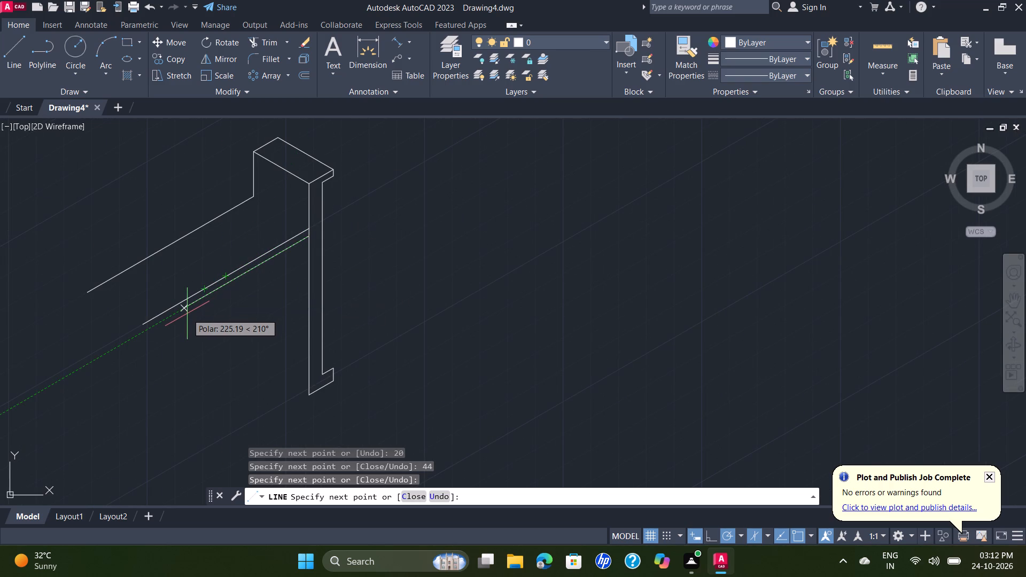
text(300)
key(Return)
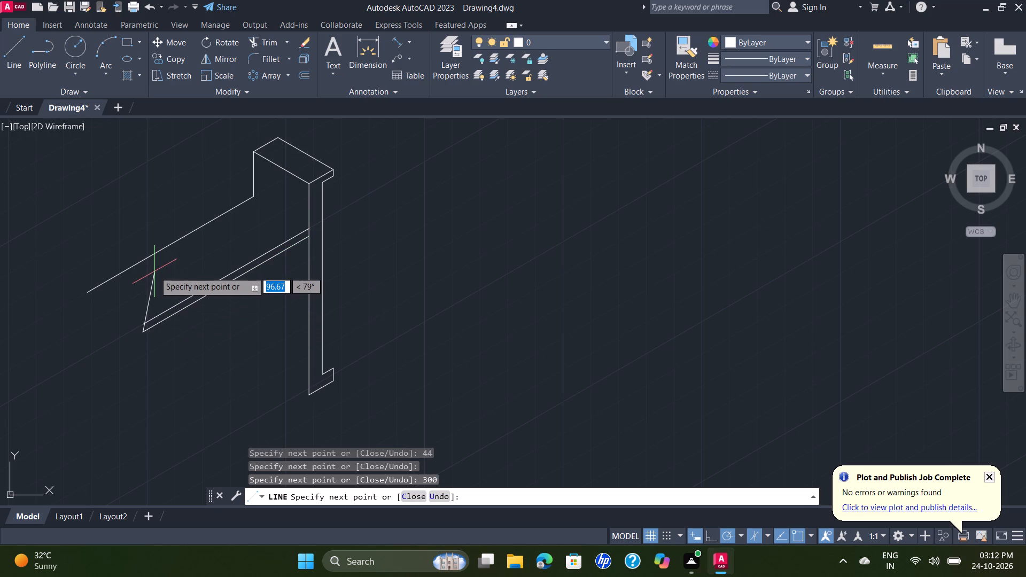
key(Escape)
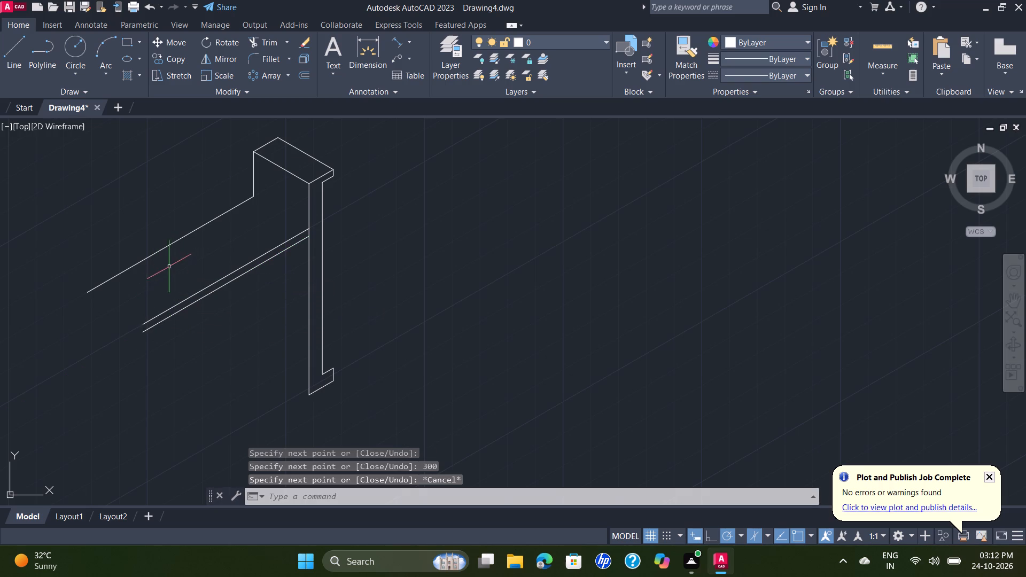
Erase the short 12 mm vertical line between the two front 300 mm lines.
middle_click(187, 262)
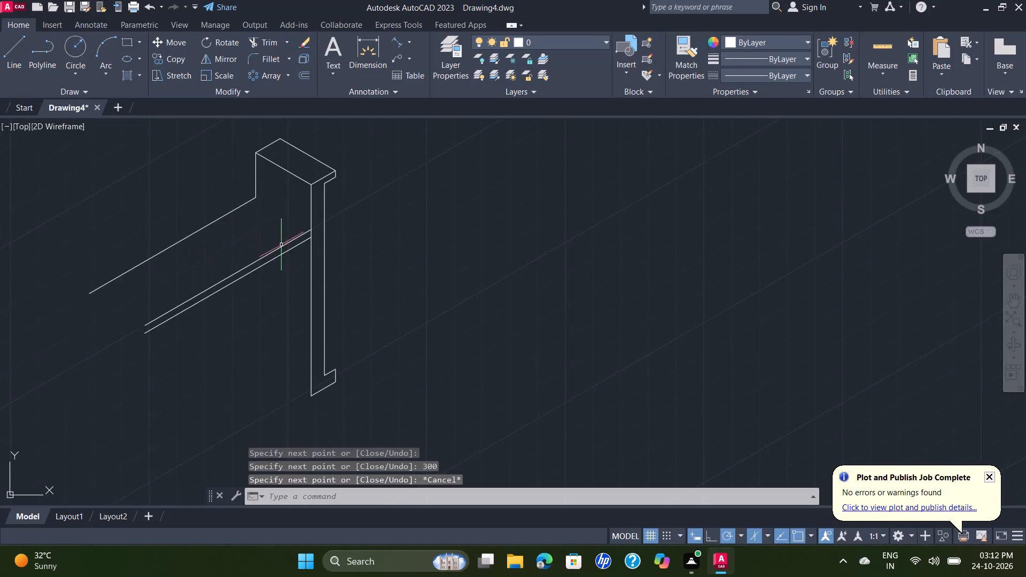
scroll(298, 236, up, 1)
click(317, 230)
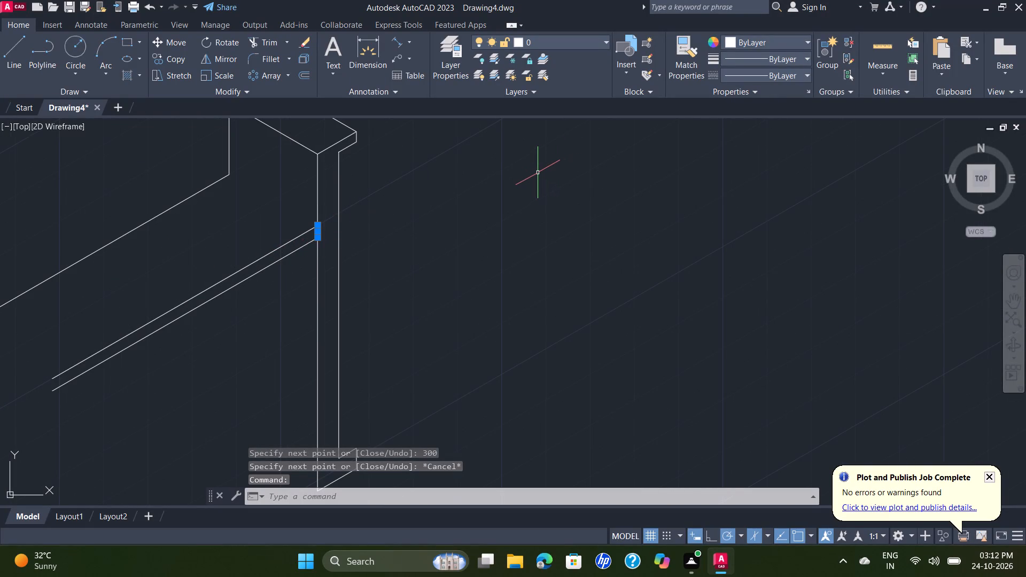
key(Delete)
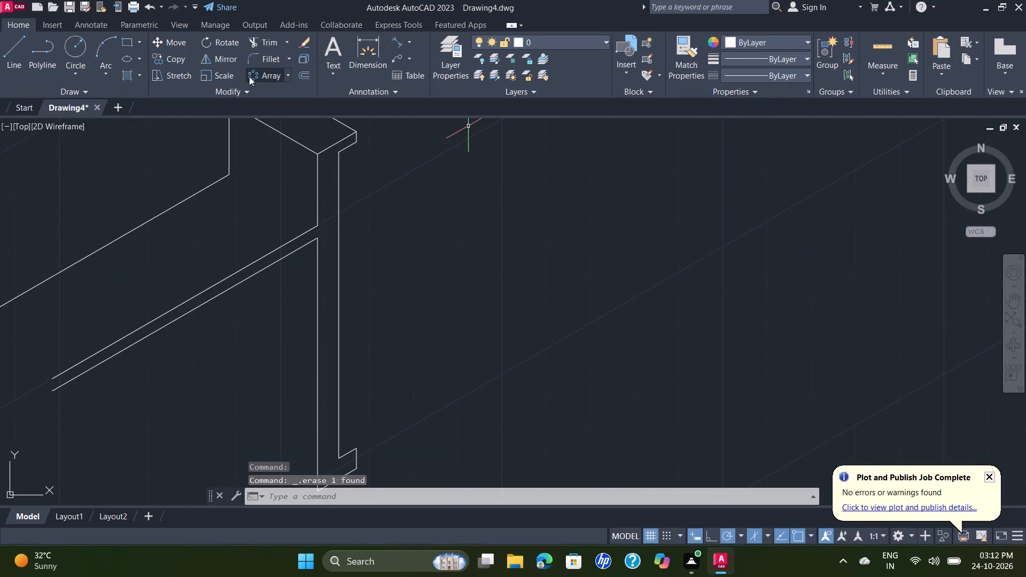
Fillet the corner between the front 70 mm vertical edge and the upper front 300 mm line with a 12 mm radius.
click(271, 56)
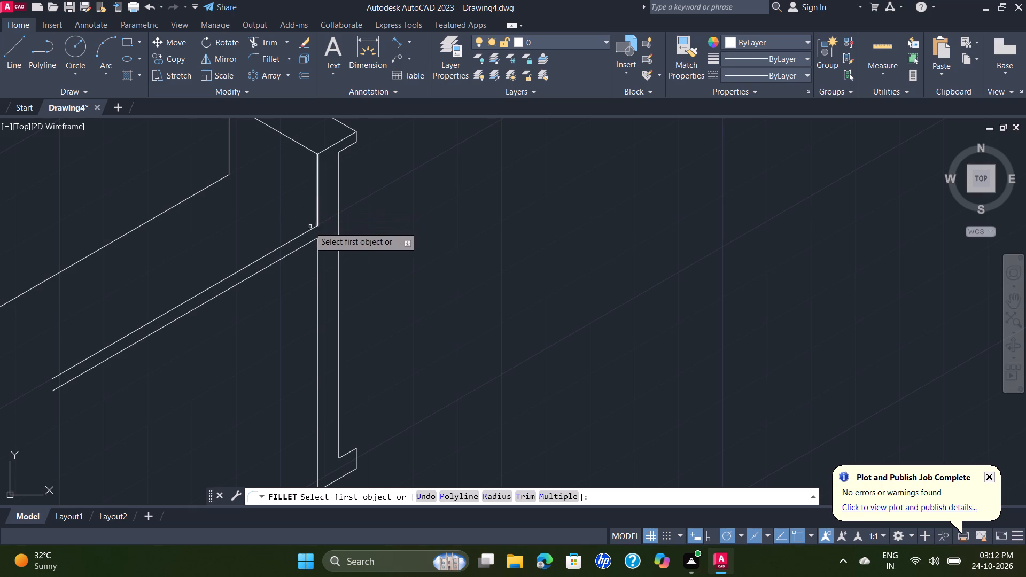
click(317, 199)
click(588, 493)
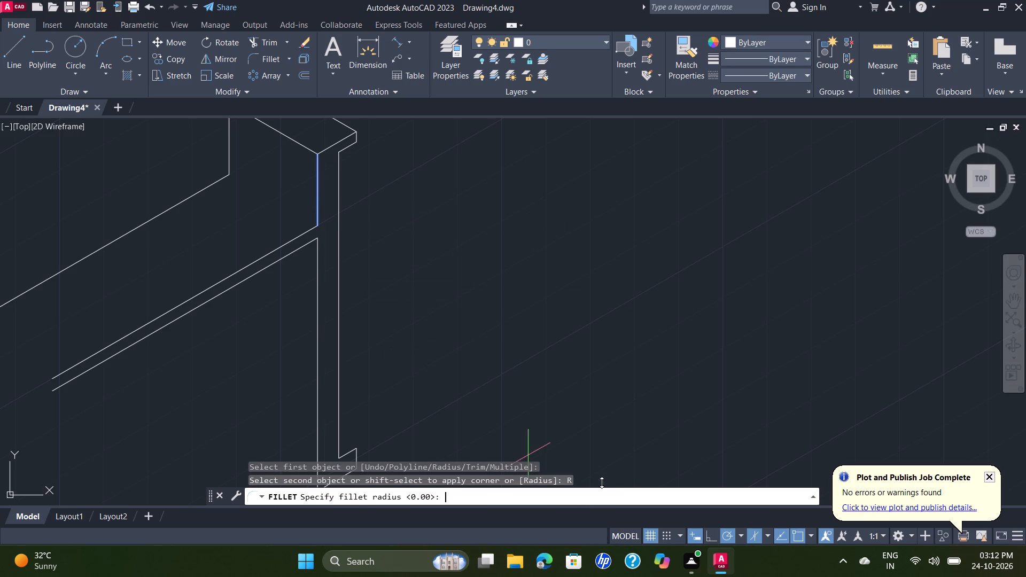
key(1)
key(2)
key(Return)
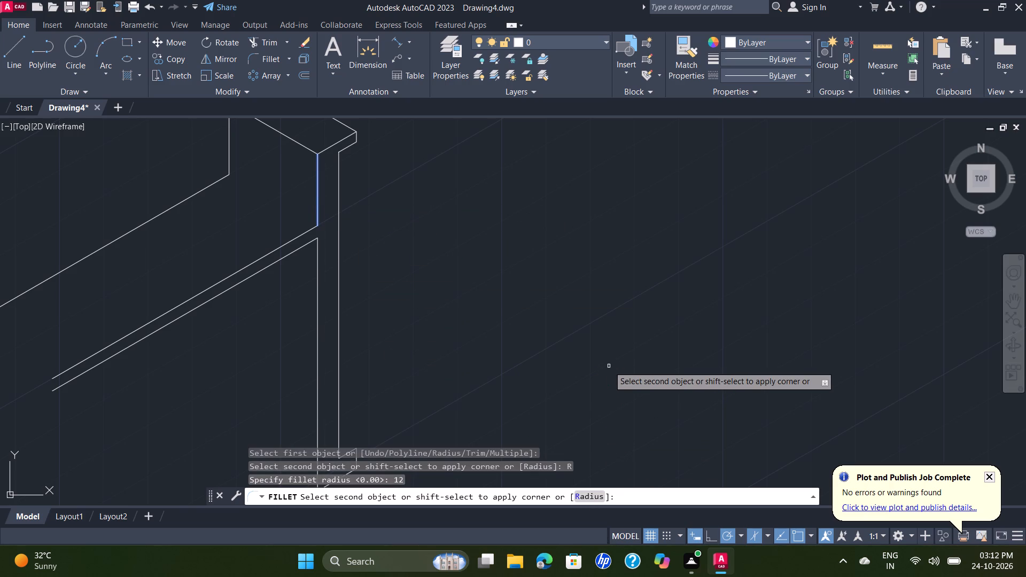
click(308, 230)
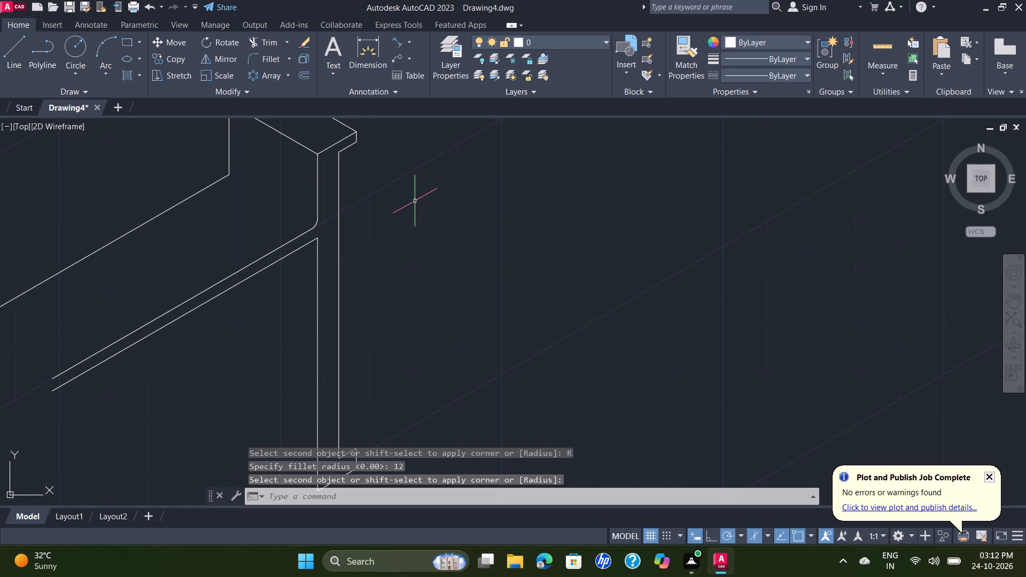
Fillet the corner between the lower front 300 mm line and the long vertical edge below it with the 12 mm radius.
key(space)
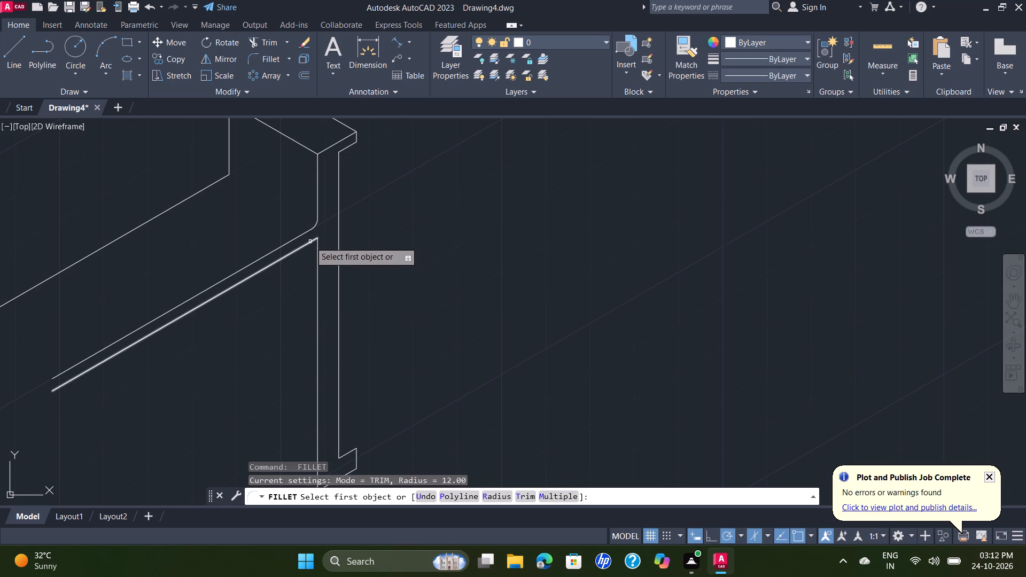
click(309, 241)
click(317, 251)
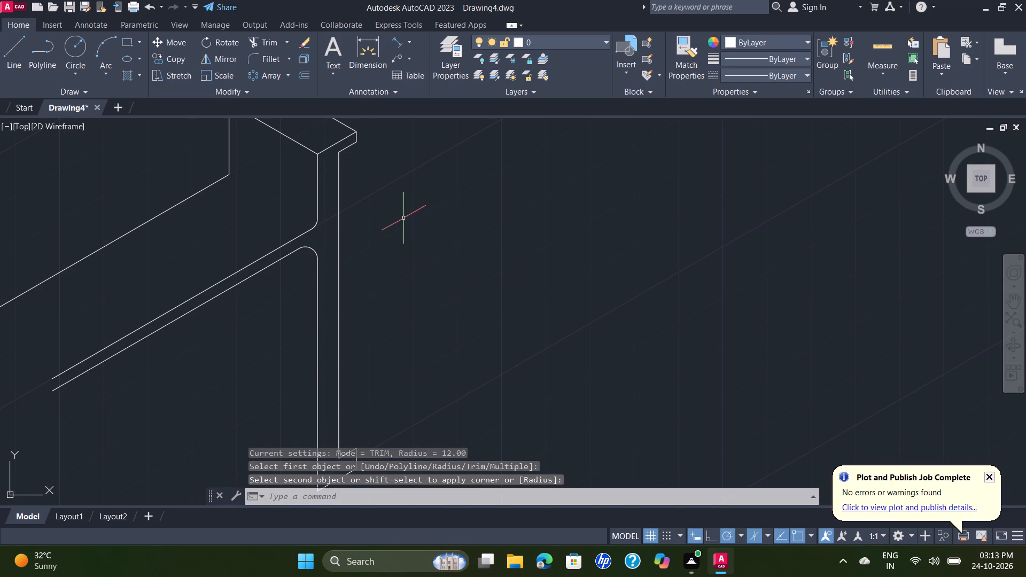
Fillet the corner between the rear 300 mm line and the rear 70 mm vertical edge with the 12 mm radius.
scroll(422, 221, down, 1)
middle_drag(444, 223, 445, 223)
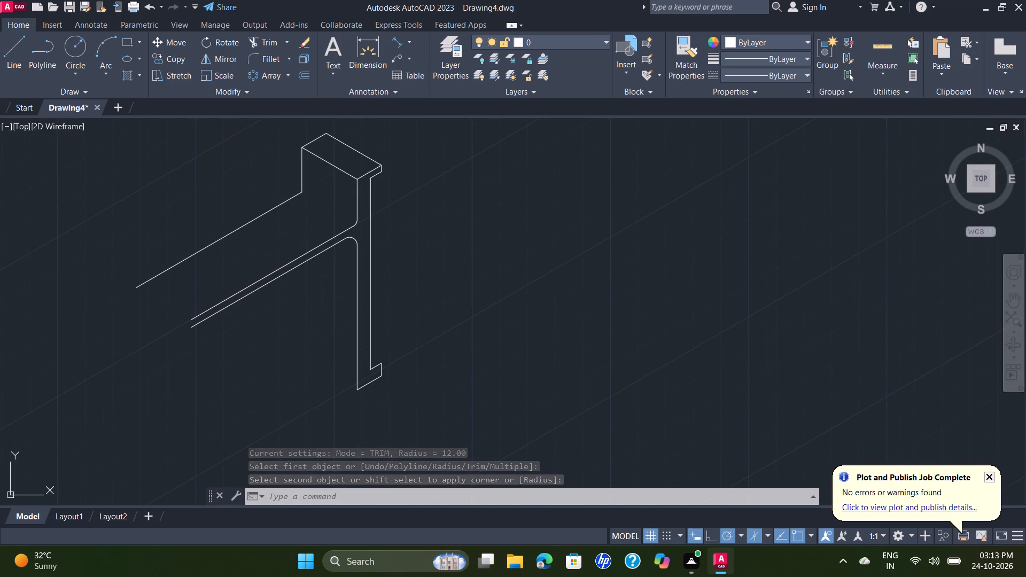
middle_drag(445, 223, 456, 215)
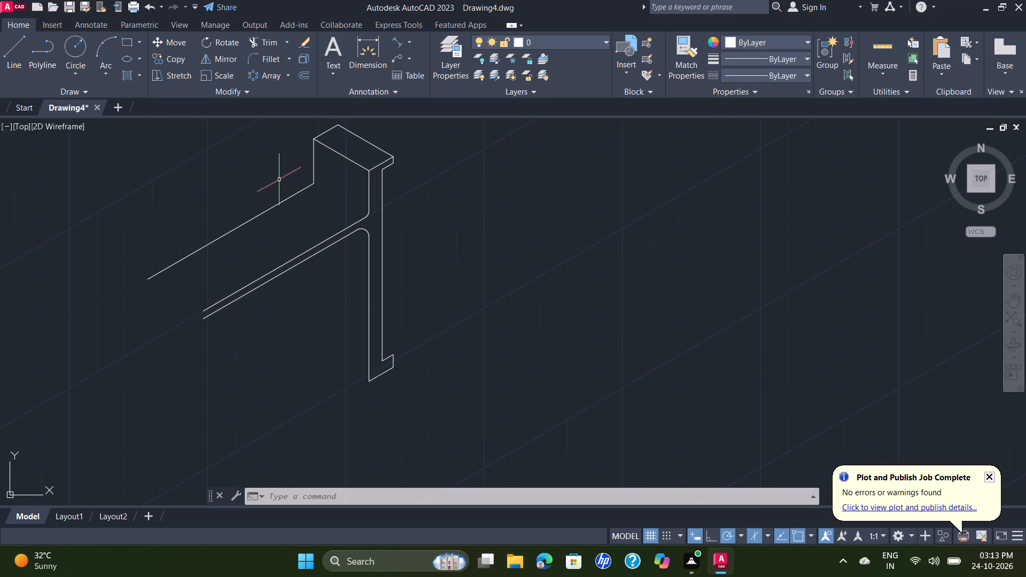
key(space)
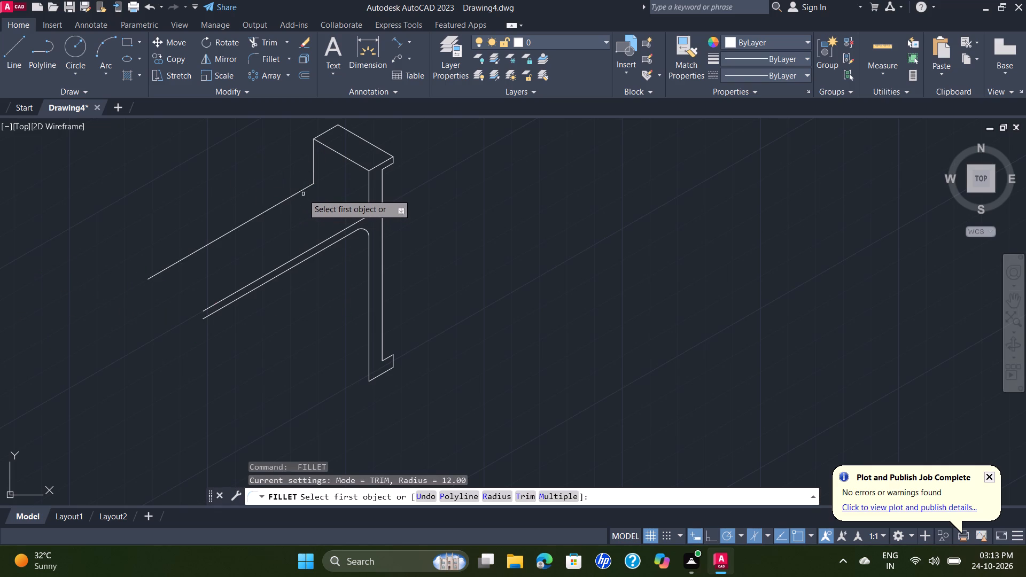
click(300, 190)
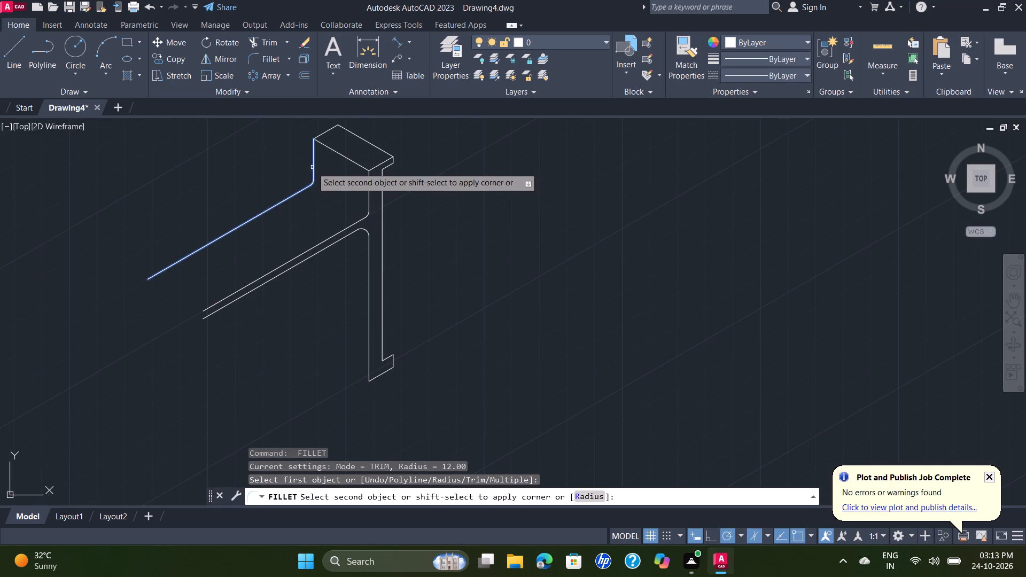
click(312, 167)
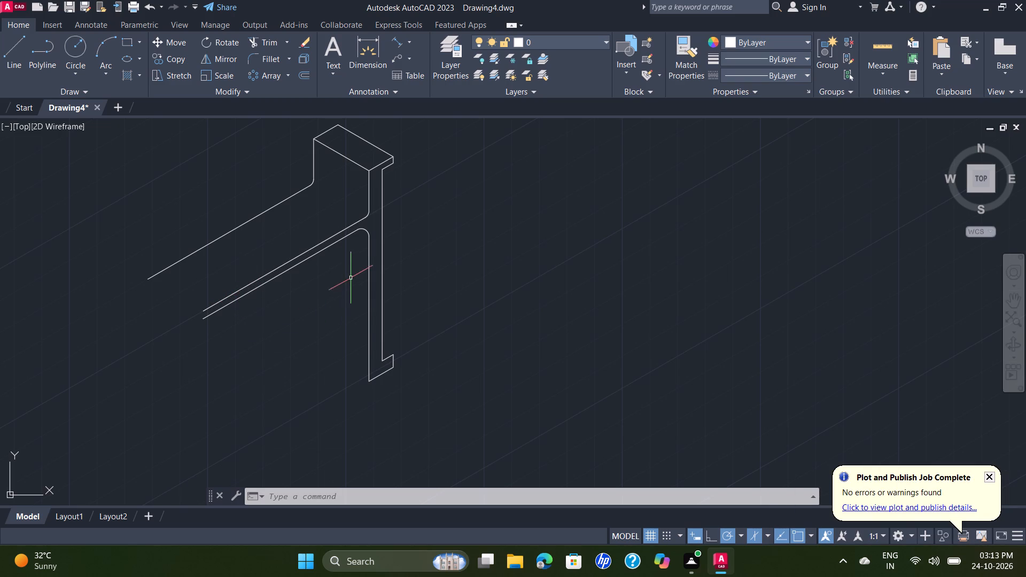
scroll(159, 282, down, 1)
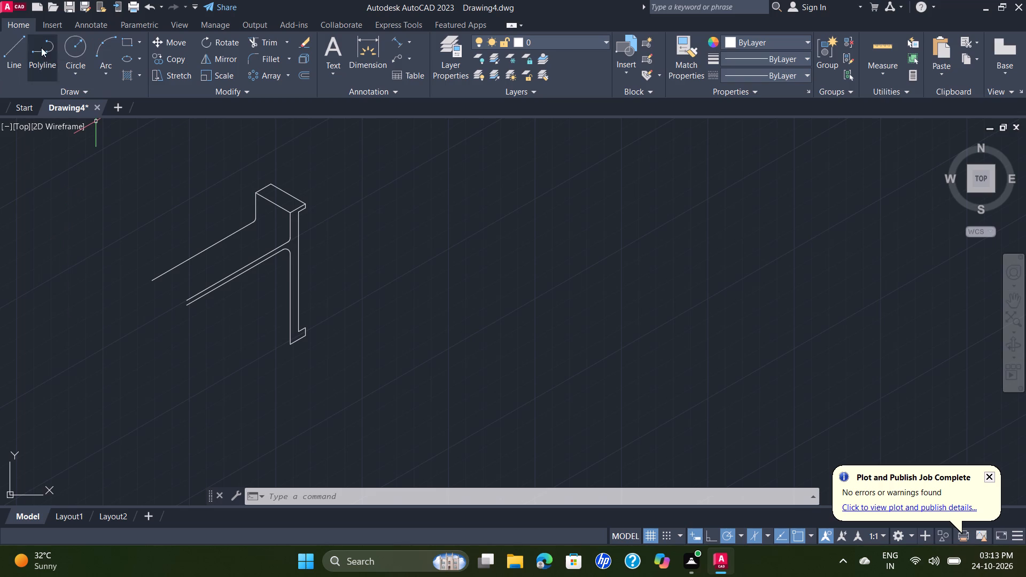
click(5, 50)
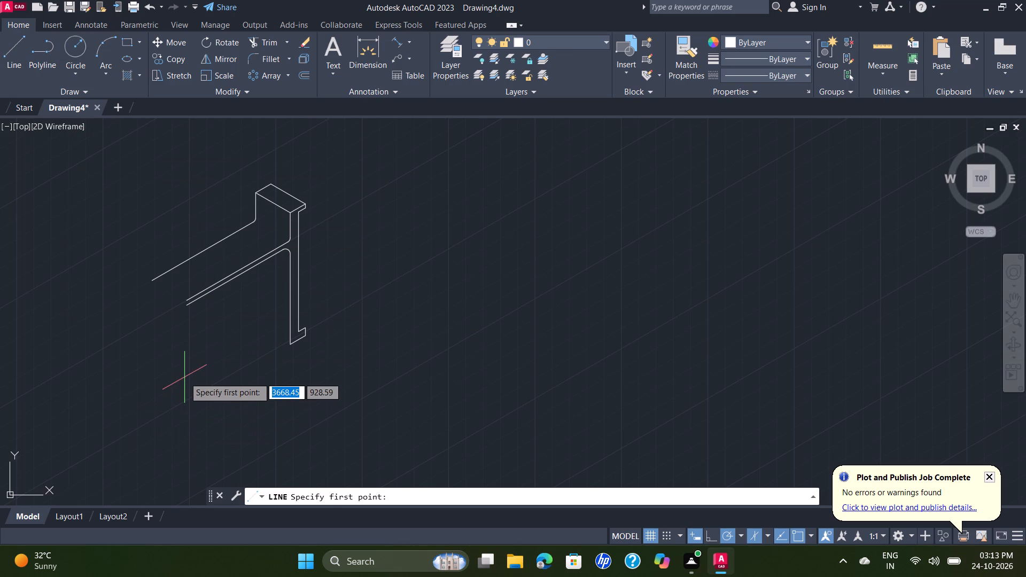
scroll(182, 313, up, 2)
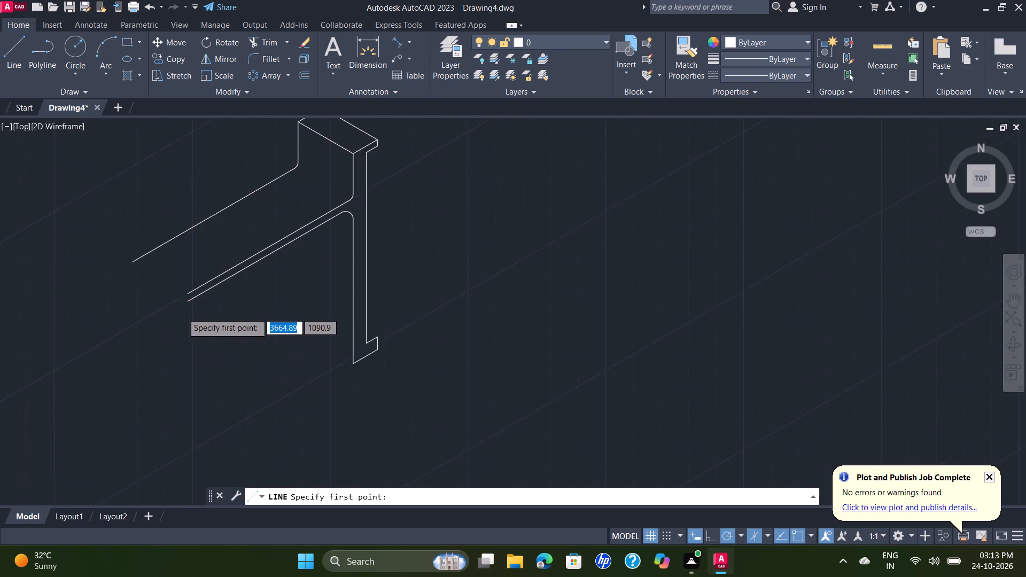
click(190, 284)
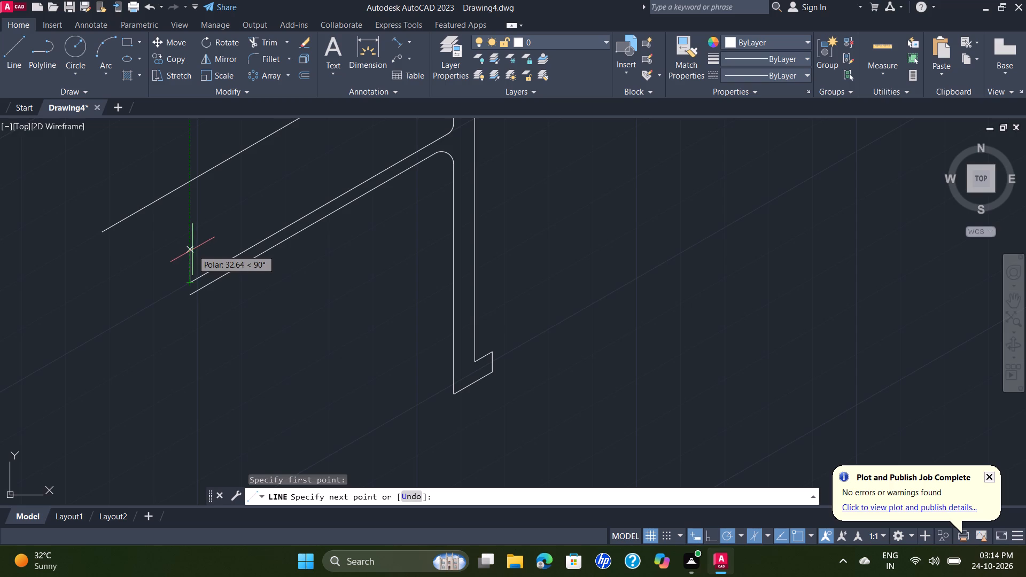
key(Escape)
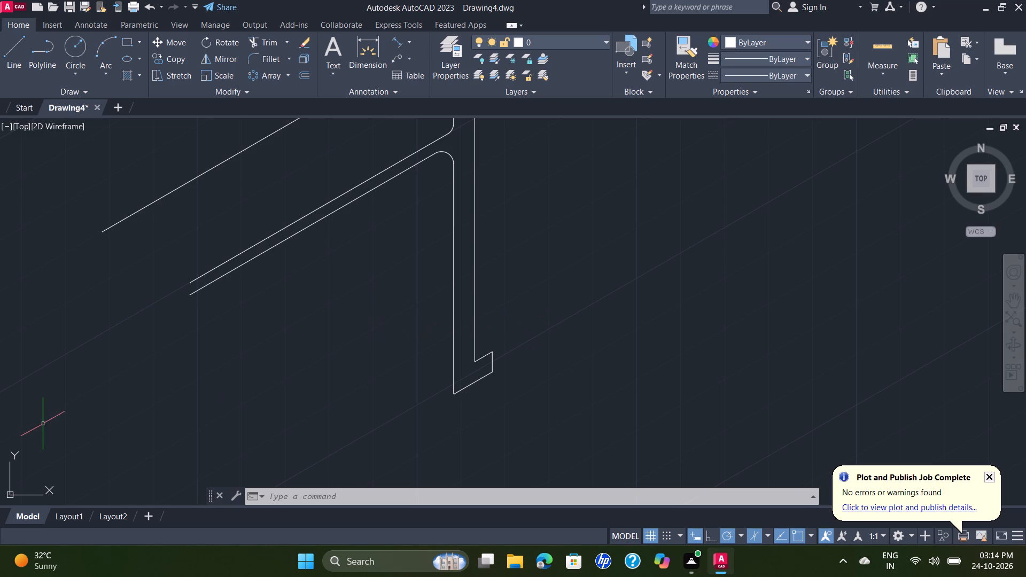
Draw a 100 mm line at 150° from the lowest front corner of the bottom flange.
click(5, 54)
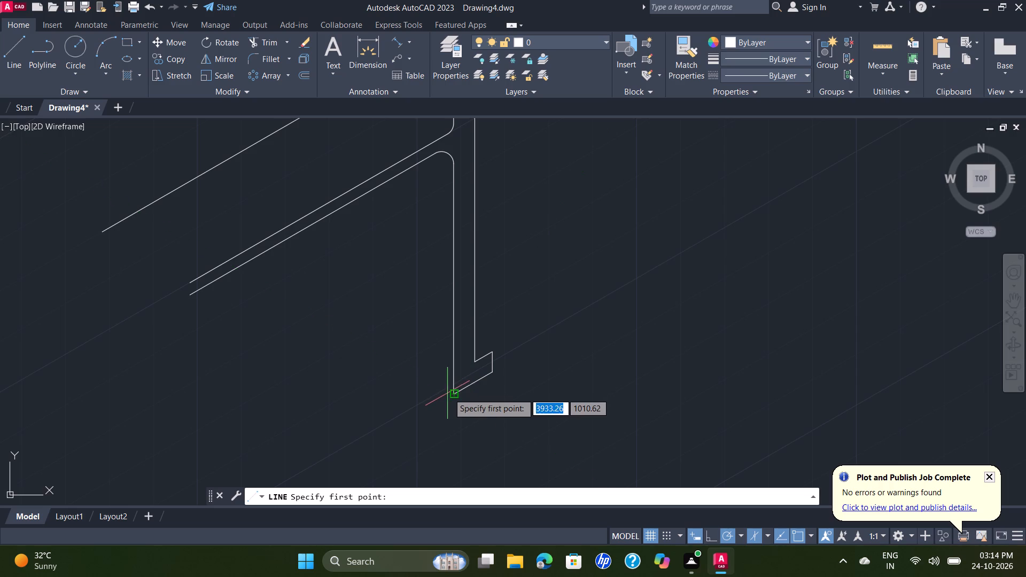
click(456, 395)
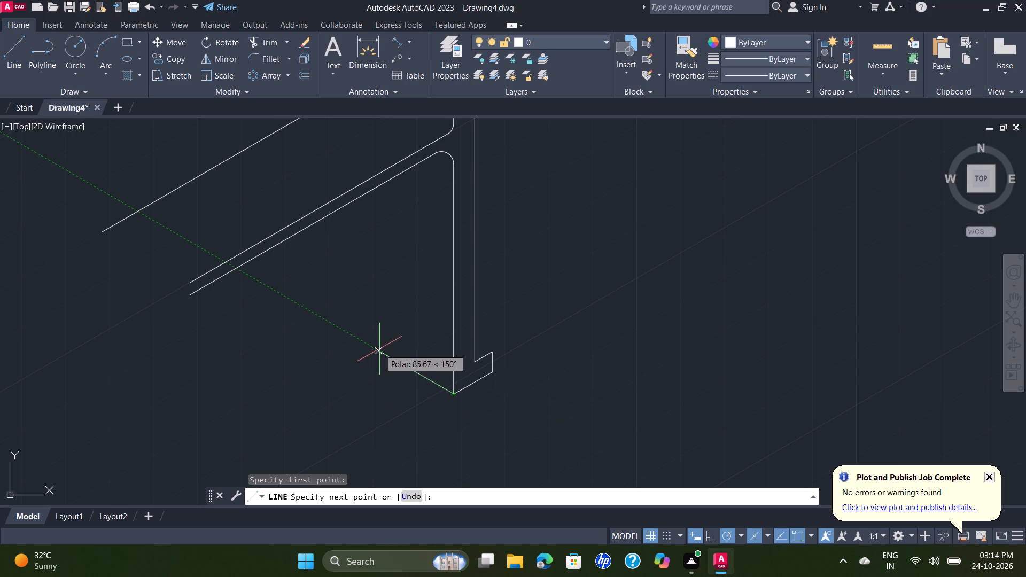
text(100)
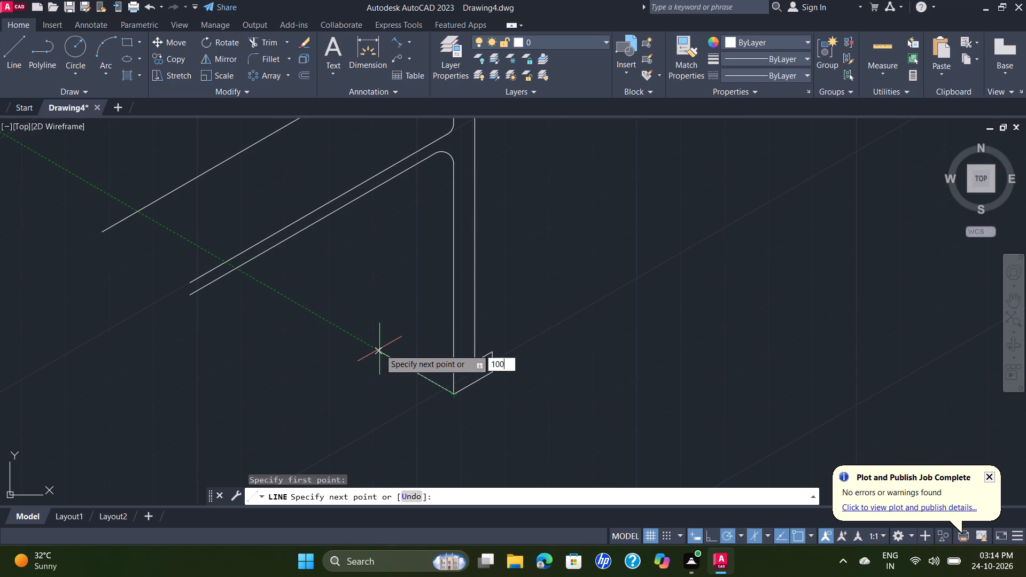
key(Return)
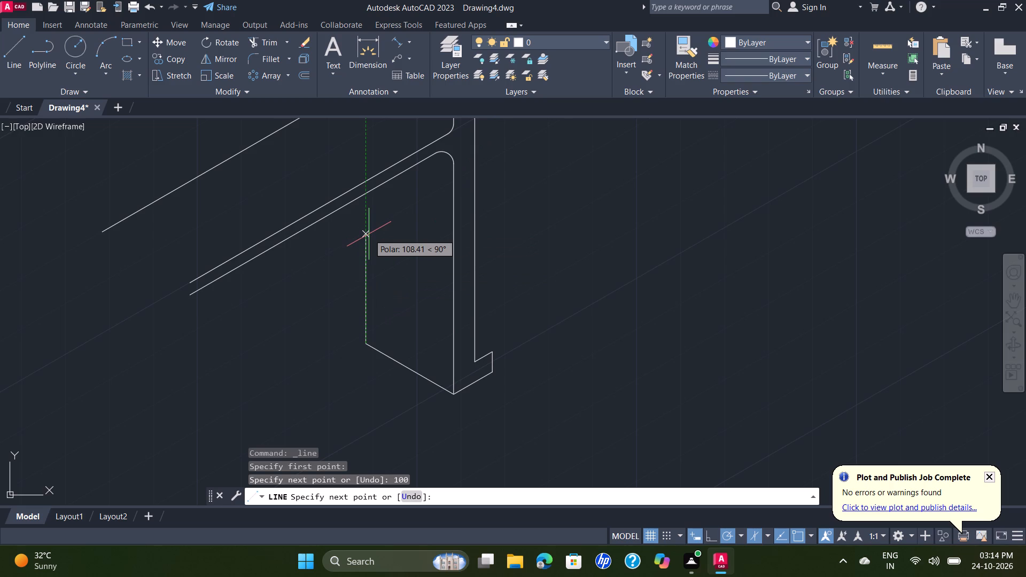
Continue with a 120 mm vertical line upward and a 100 mm line at 330° back to the long front vertical edge.
text(120)
key(Return)
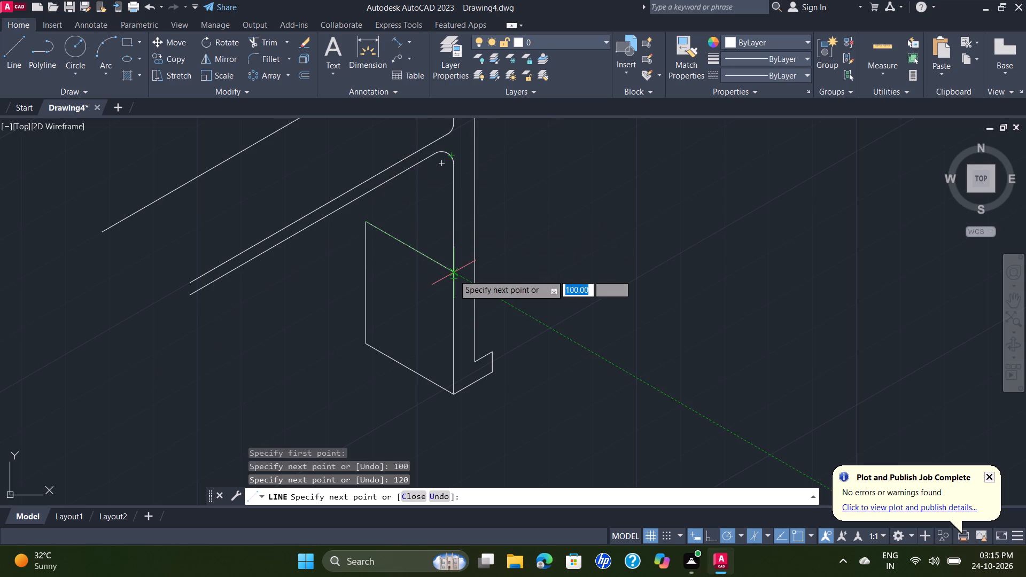
click(454, 275)
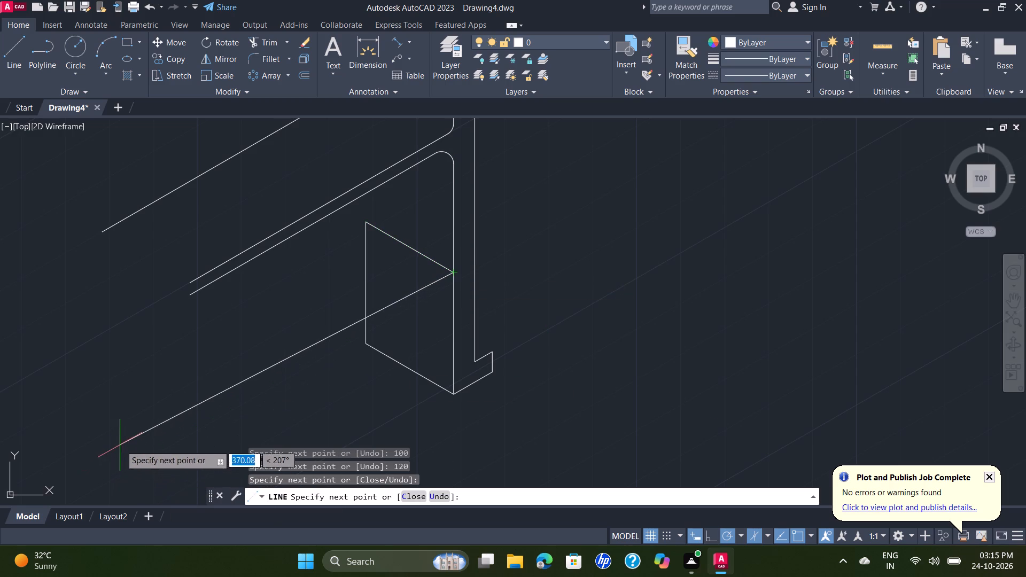
key(Escape)
Draw a vertical line joining the midpoints of the lower and upper 100 mm lines of the new face.
scroll(148, 407, down, 1)
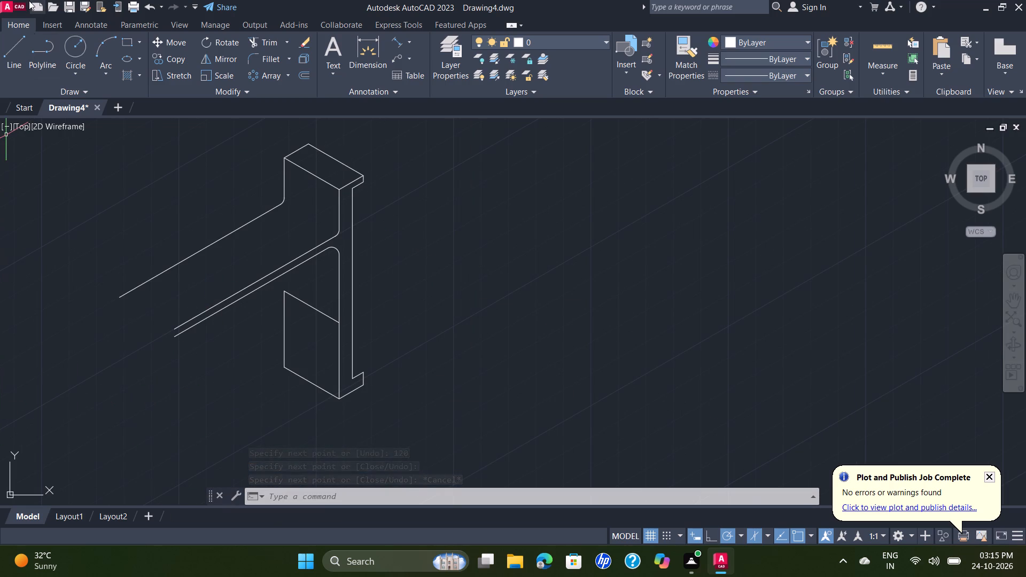
click(10, 53)
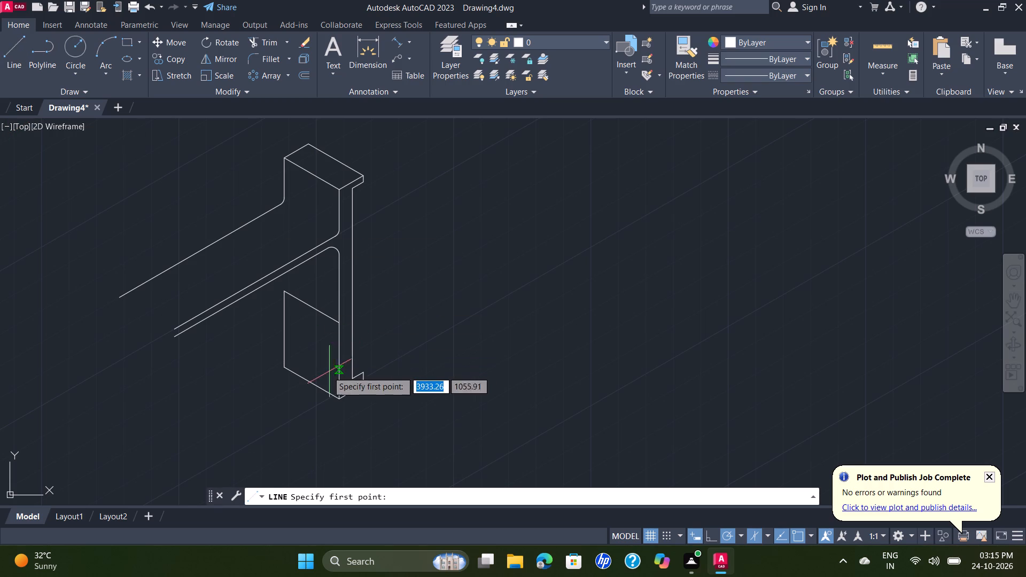
click(315, 384)
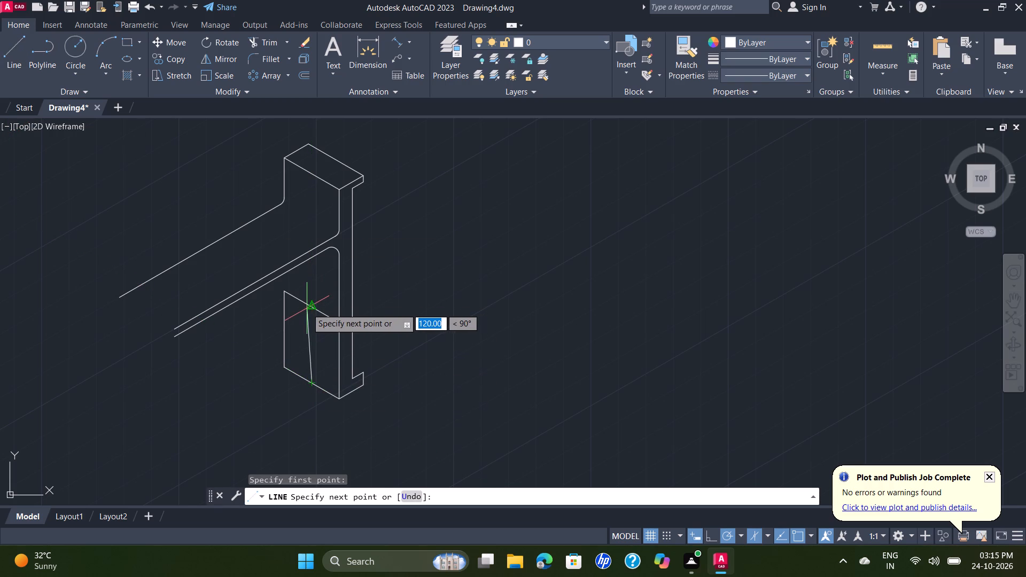
click(314, 309)
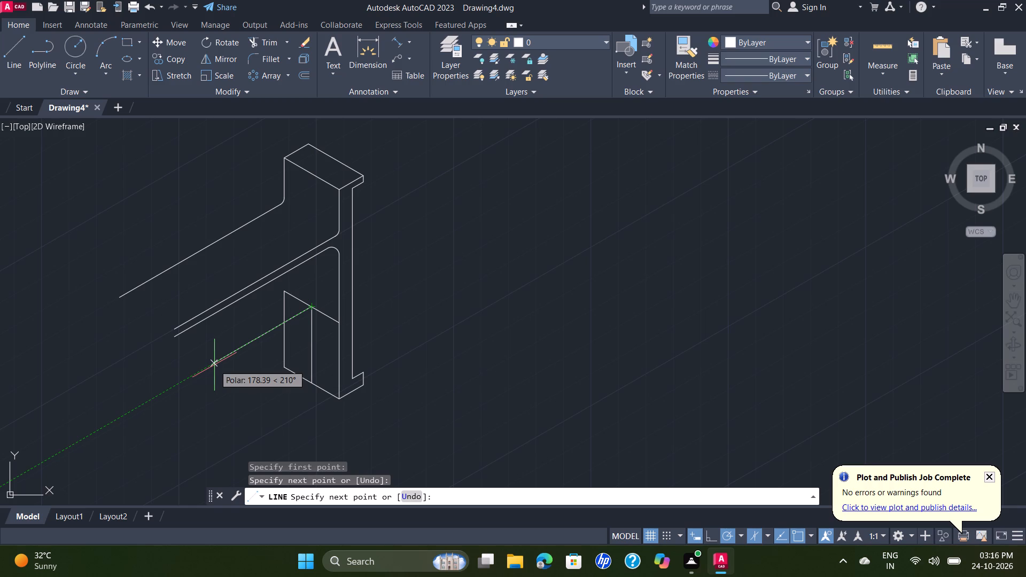
key(Escape)
Draw a 70 mm vertical line upward from the free end of the upper front 300 mm line.
scroll(167, 355, down, 1)
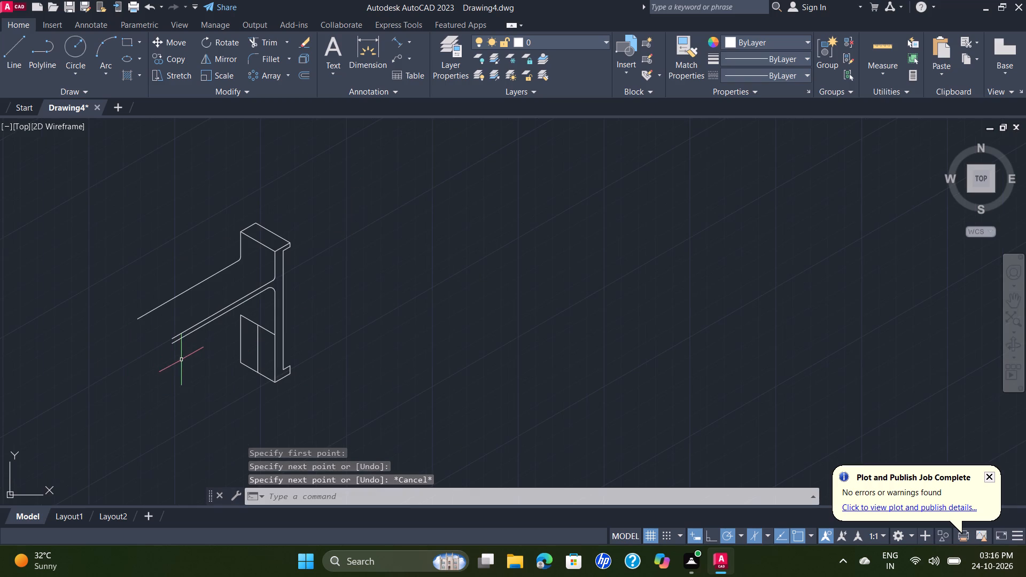
middle_drag(187, 357, 214, 338)
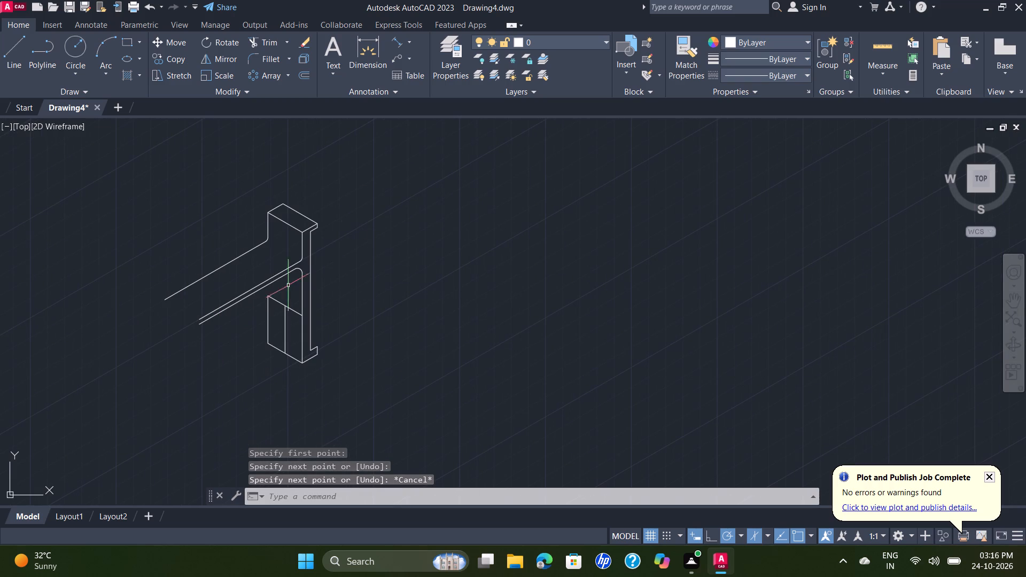
scroll(195, 253, up, 1)
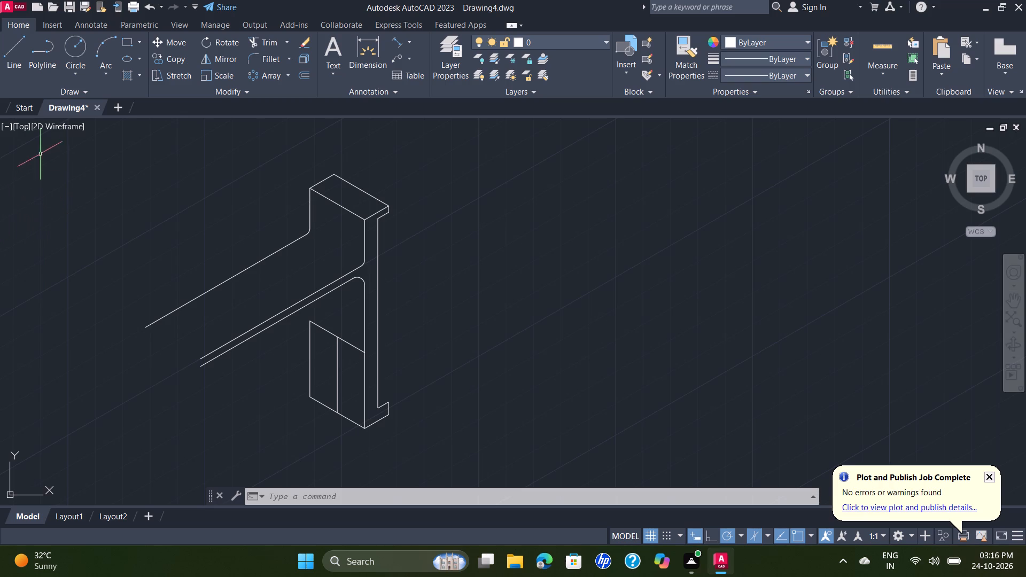
click(13, 54)
scroll(177, 365, up, 2)
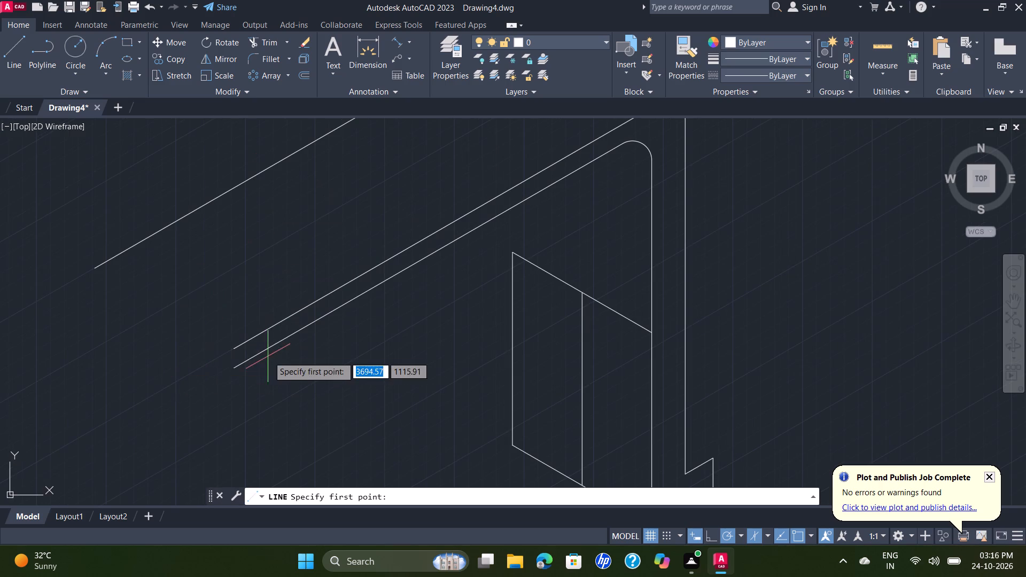
click(234, 347)
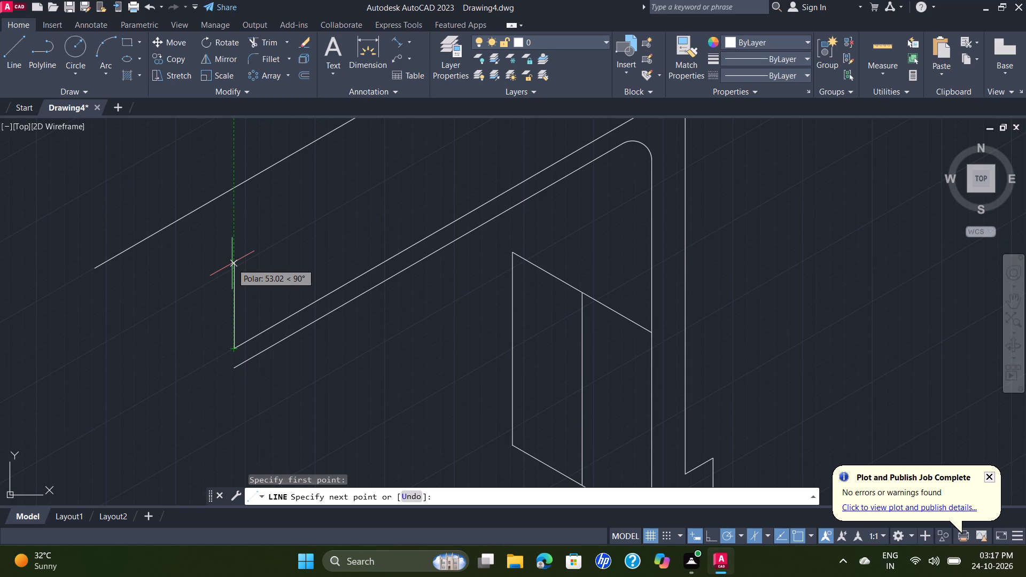
text(70)
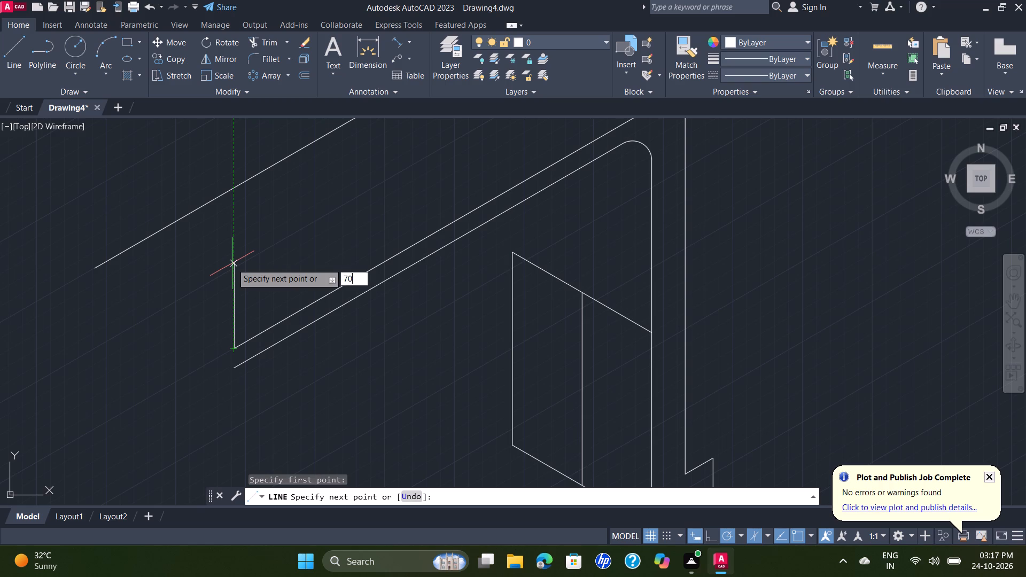
key(Return)
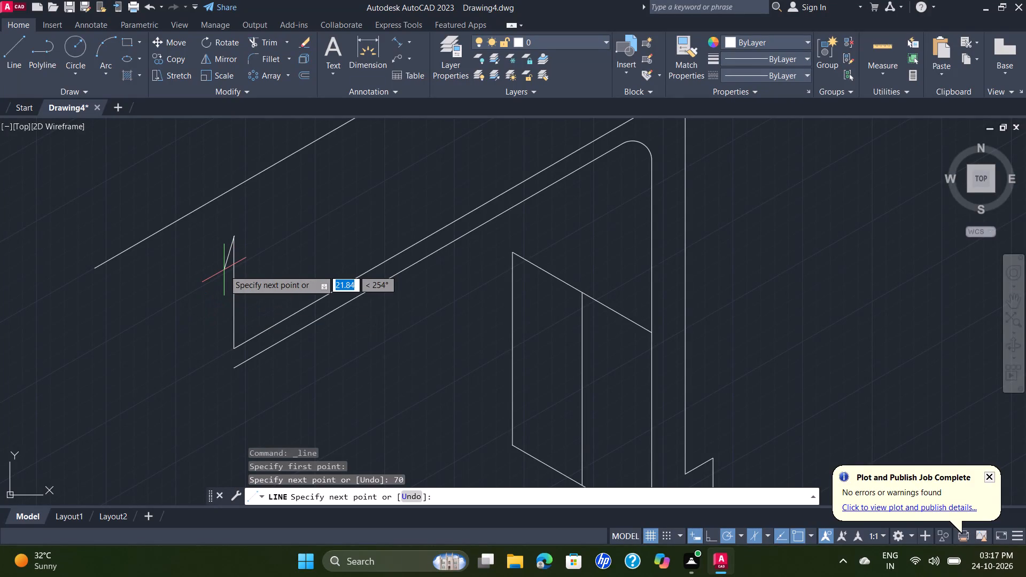
key(Escape)
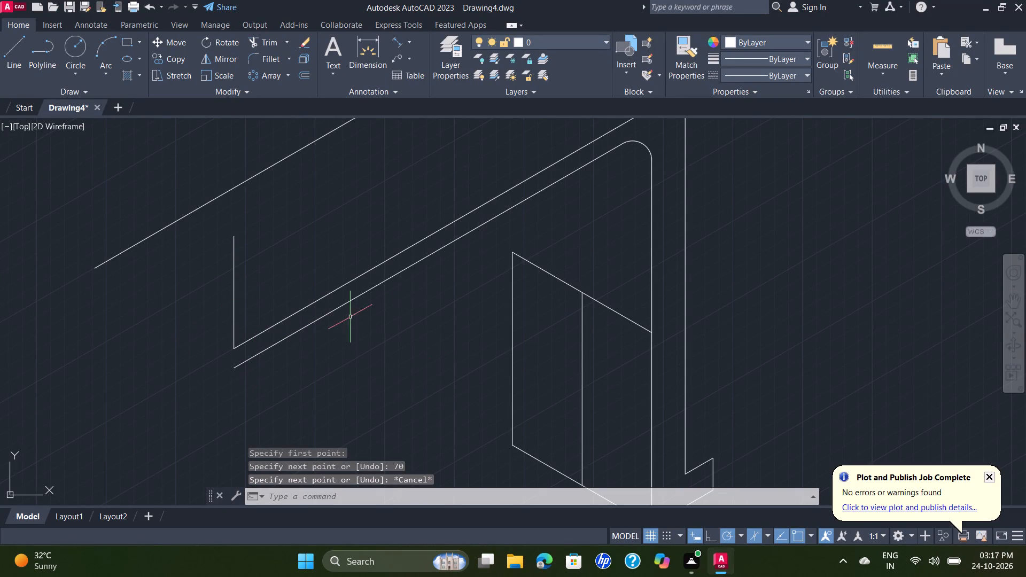
Fillet the corner between the upper front 300 mm line and the new 70 mm vertical line with the 12 mm radius.
click(269, 60)
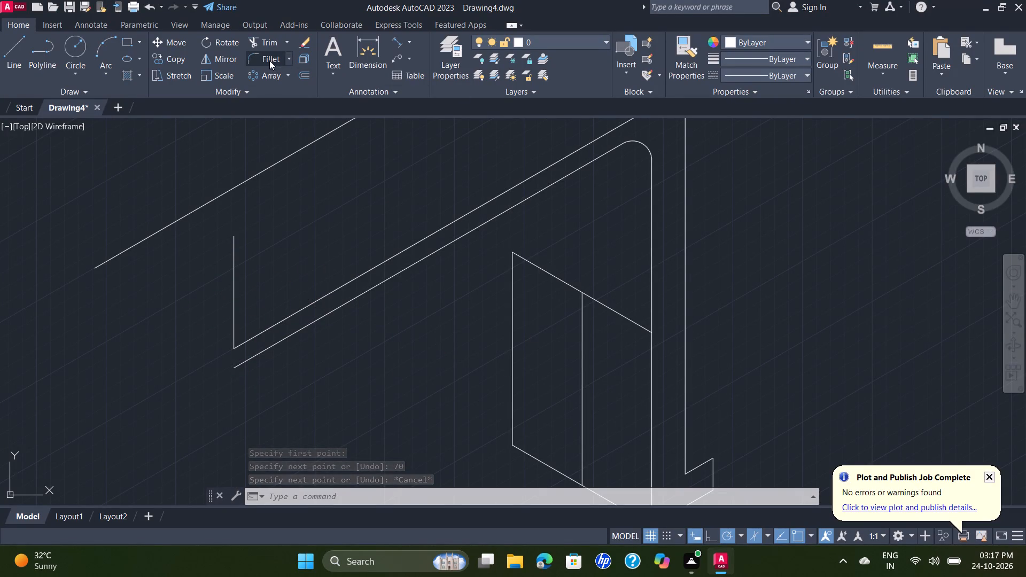
click(251, 336)
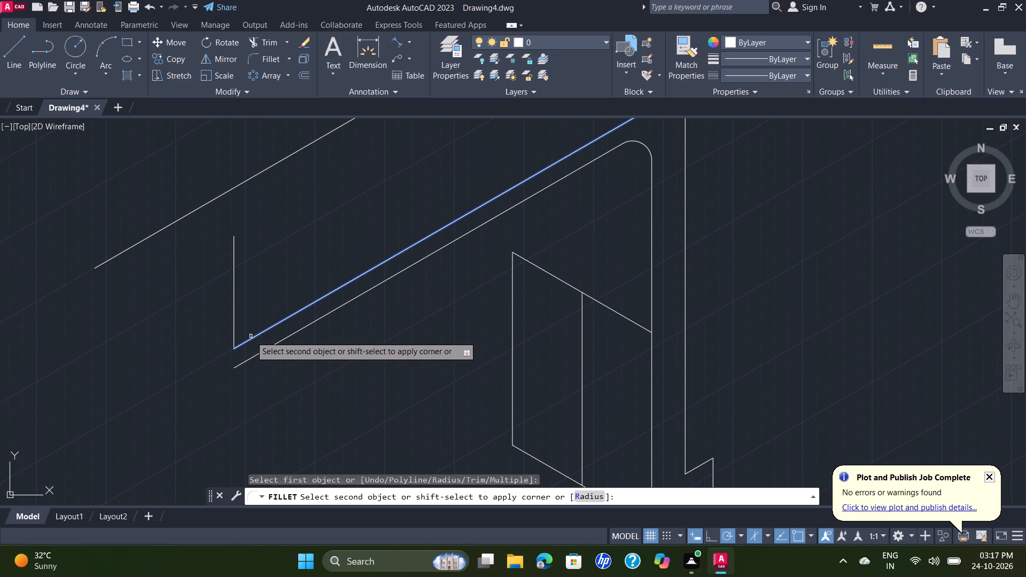
click(234, 327)
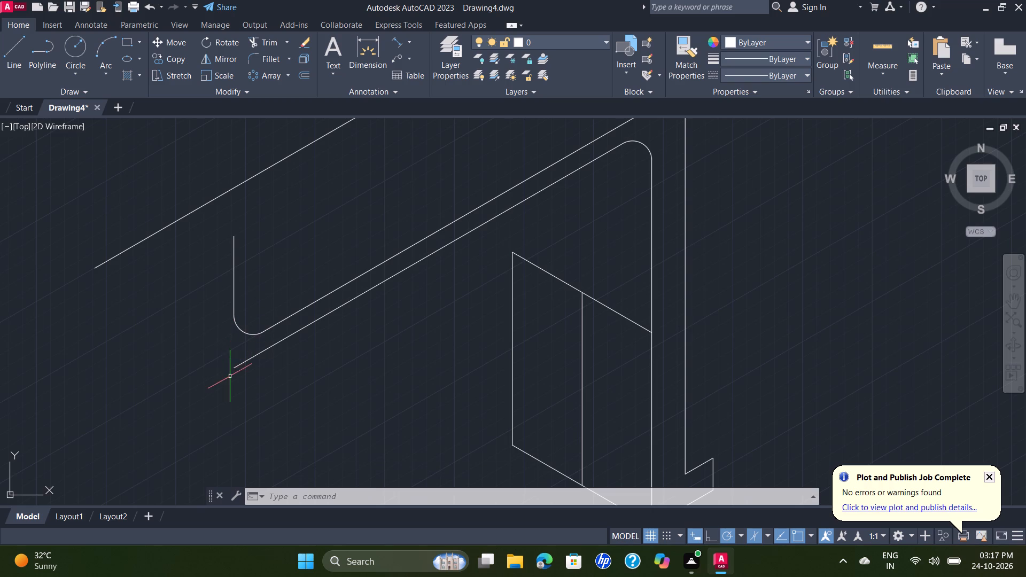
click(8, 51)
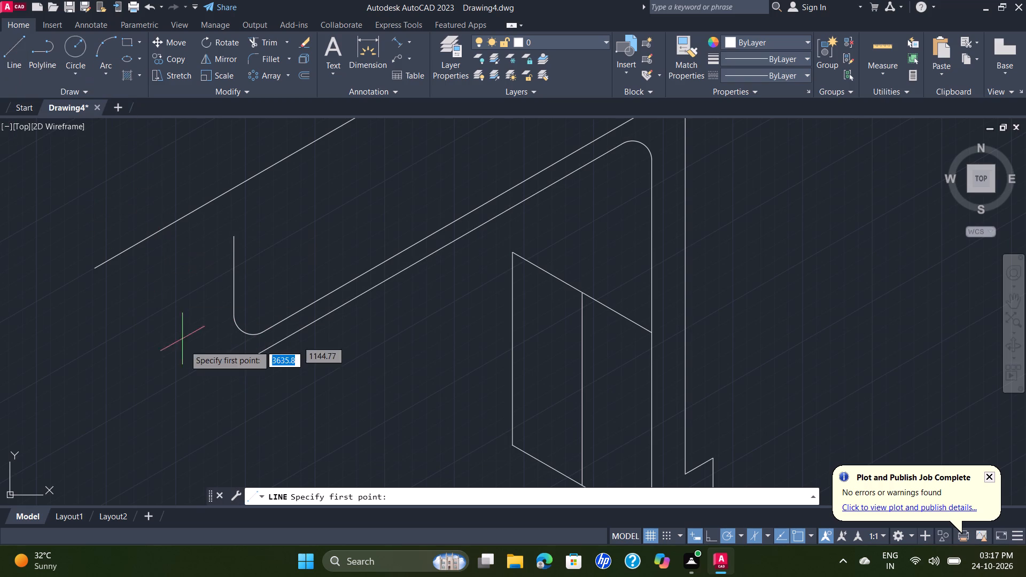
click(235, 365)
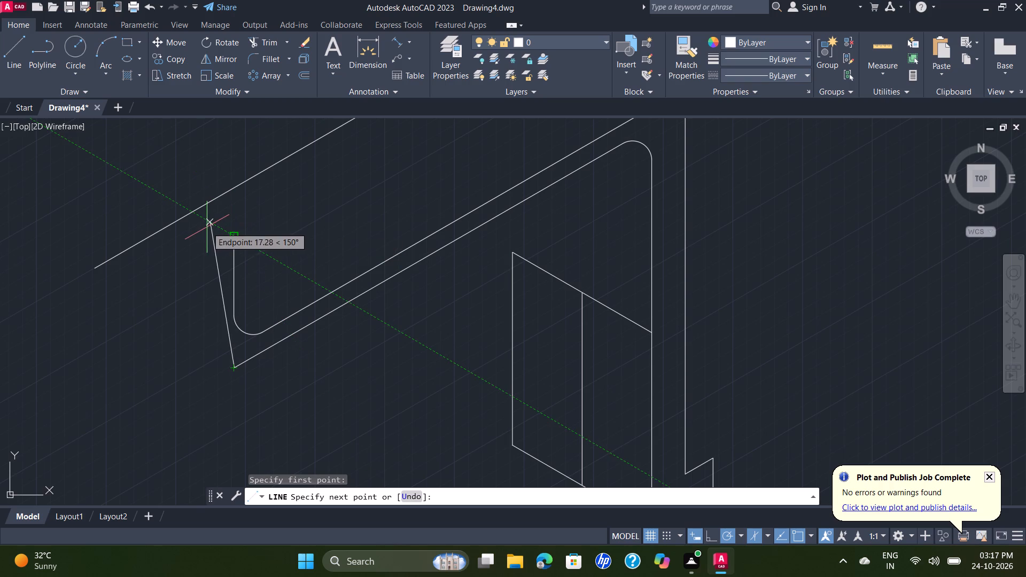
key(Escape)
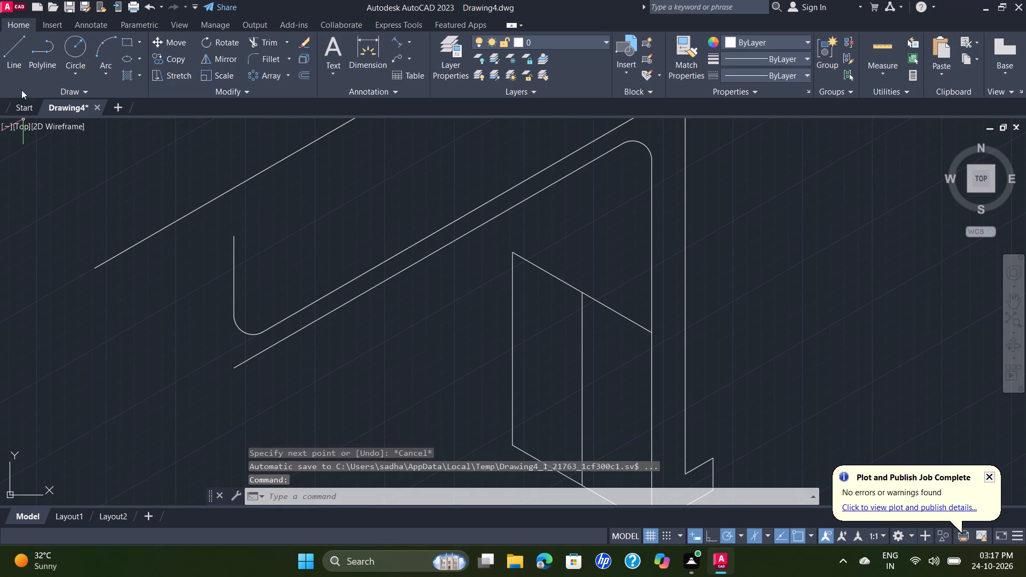
Draw a 12 mm line extending the free end of the lower front 300 mm line, followed by a 70 mm vertical line upward.
click(9, 48)
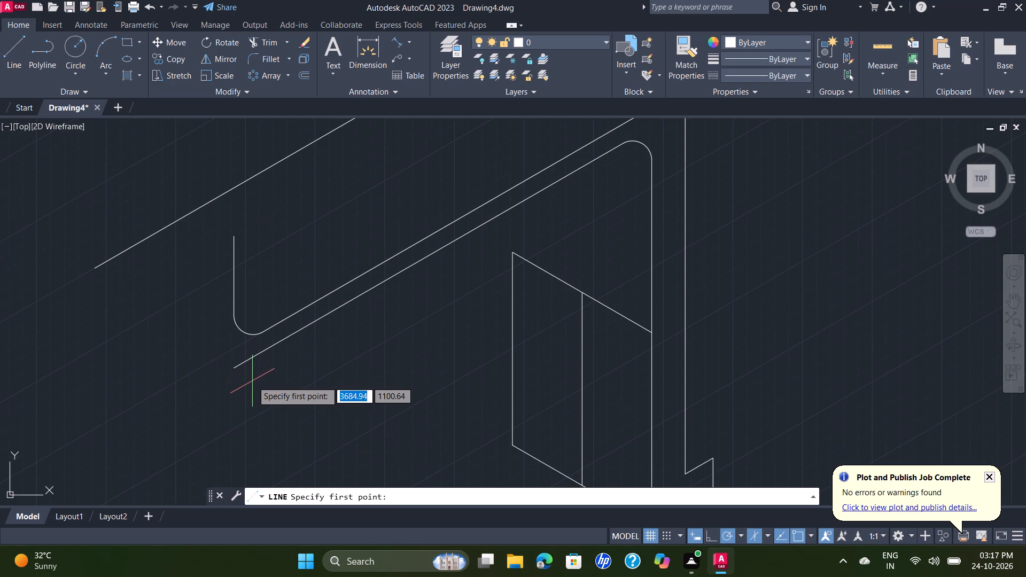
click(236, 369)
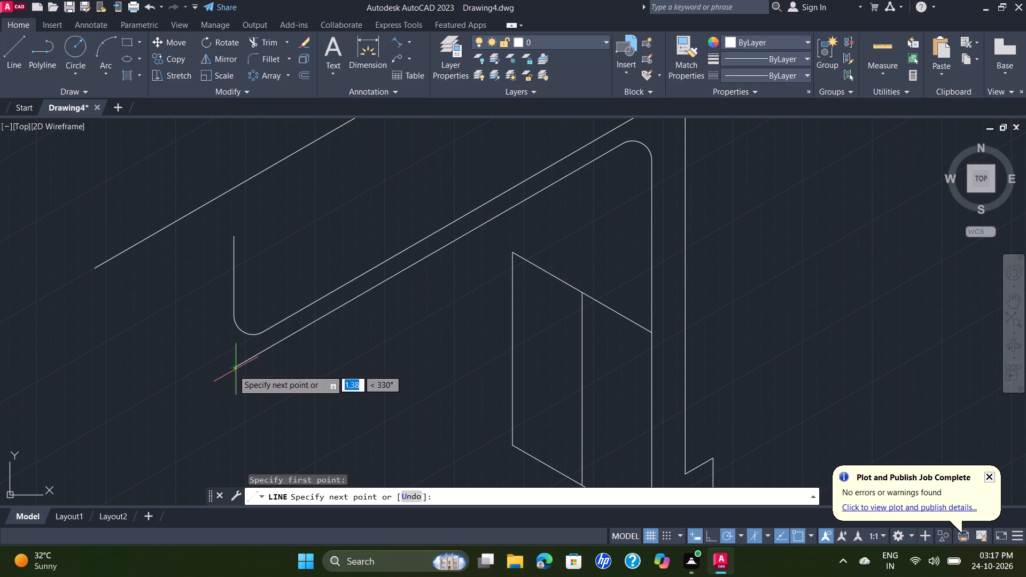
text(12)
key(Return)
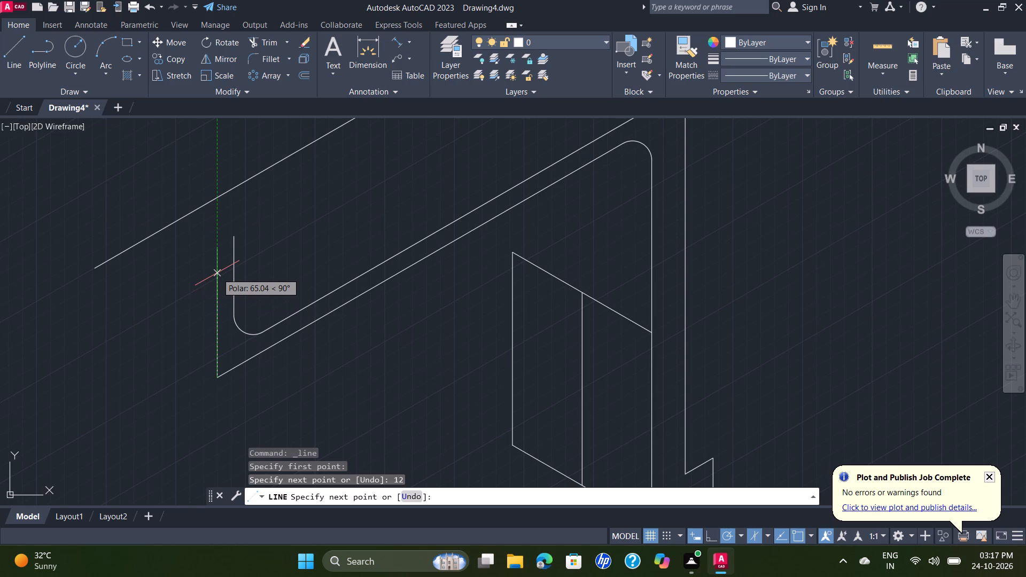
text(70)
key(Return)
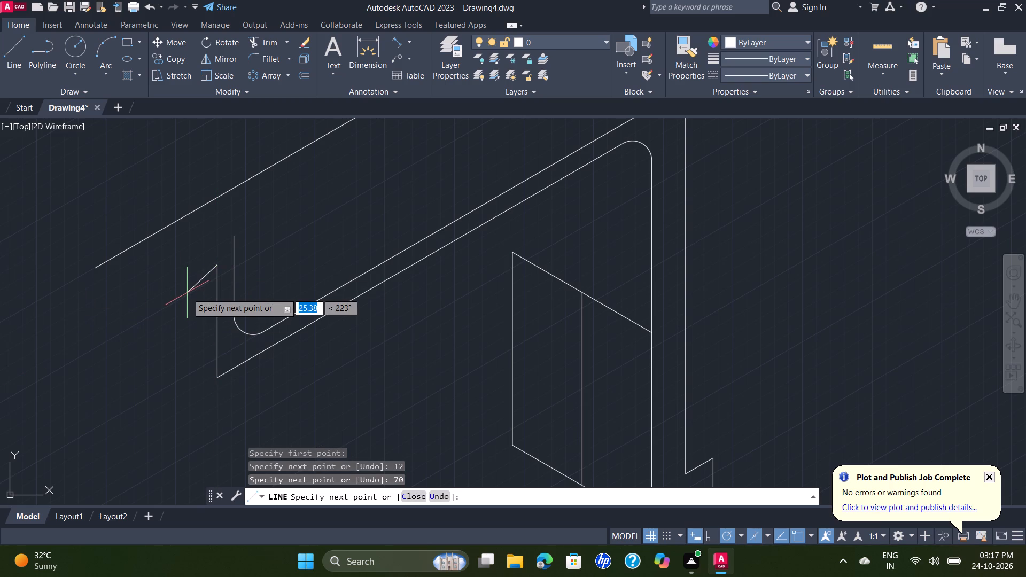
key(Escape)
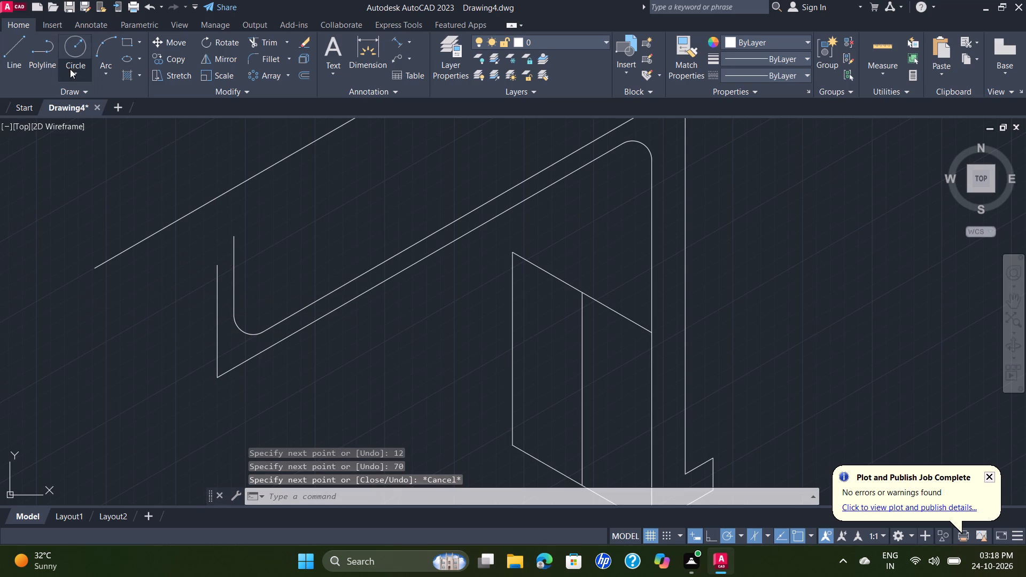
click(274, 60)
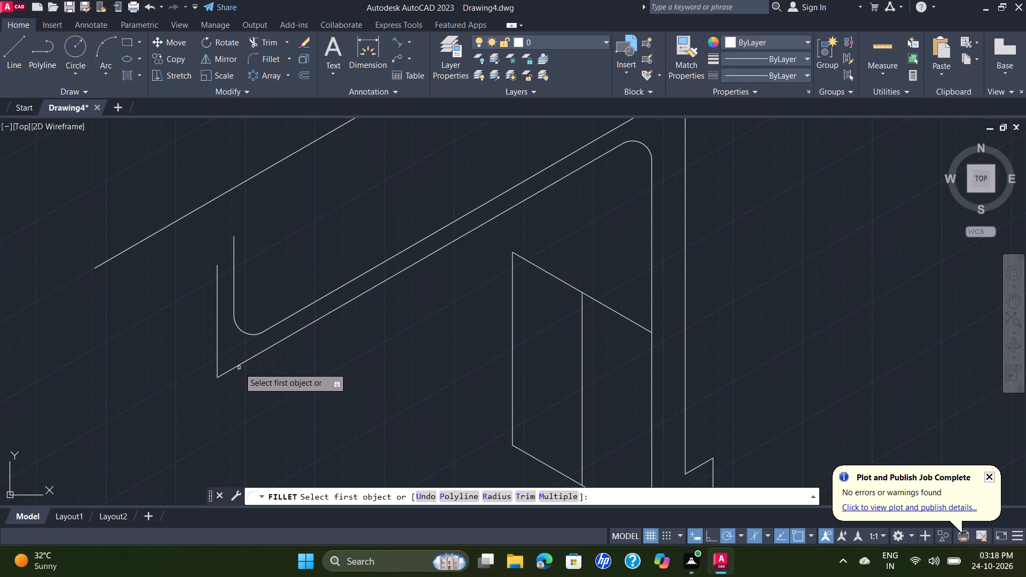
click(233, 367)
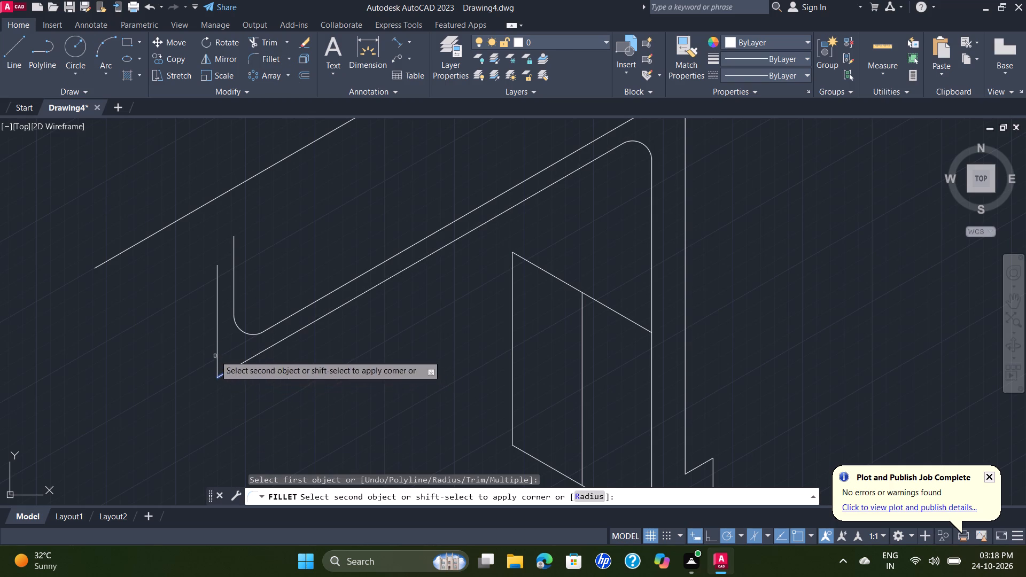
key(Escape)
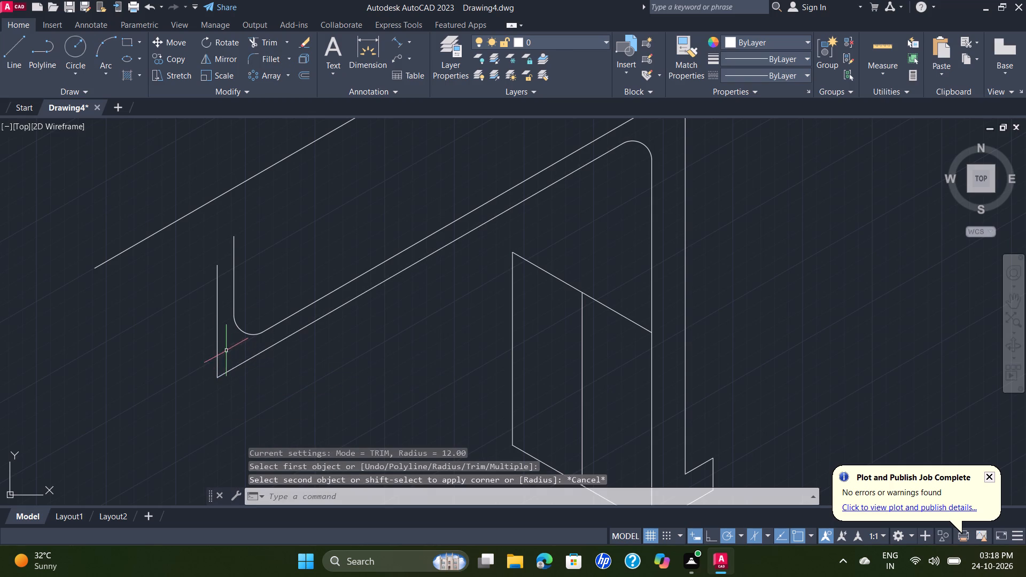
Fillet the lower front 300 mm line with the outer 70 mm vertical line using the 12 mm radius.
key(space)
click(251, 357)
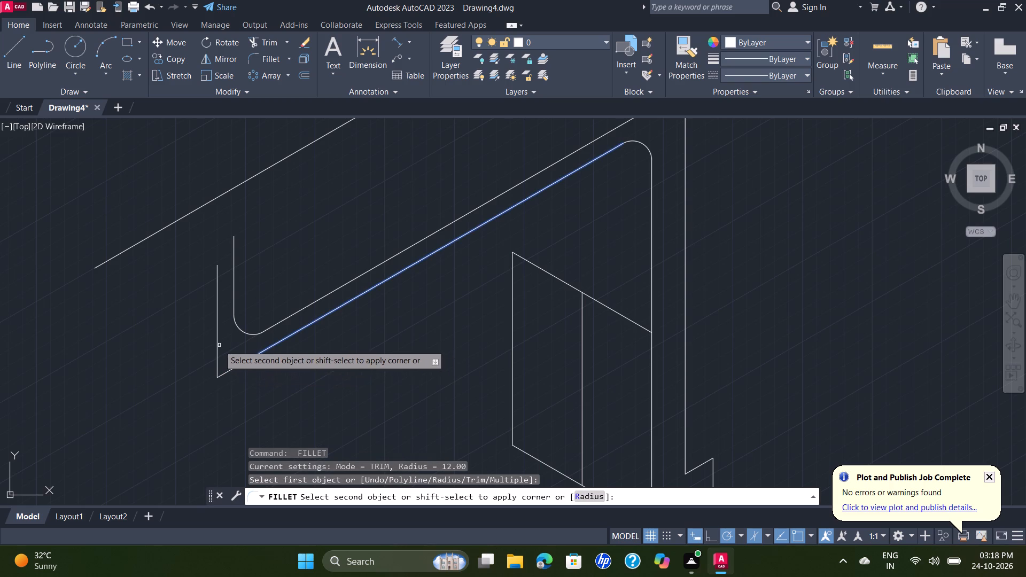
click(219, 346)
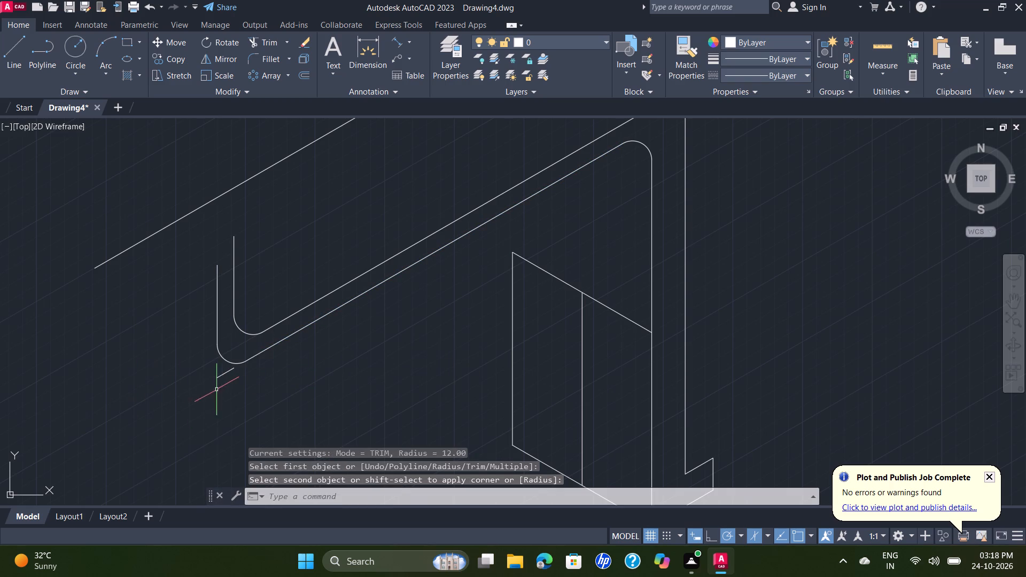
Delete the leftover 12 mm line below the new outer fillet.
click(224, 376)
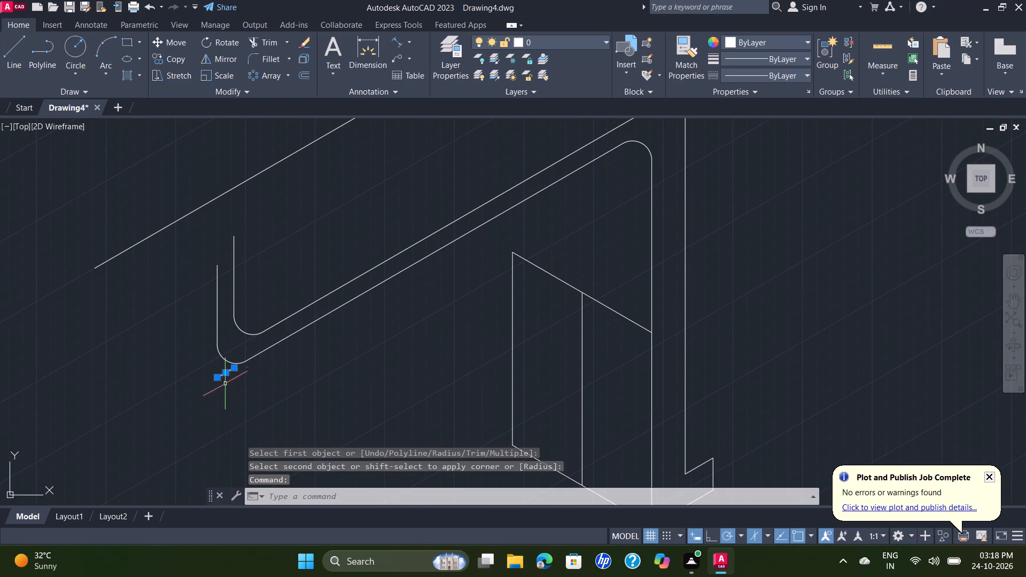
key(Delete)
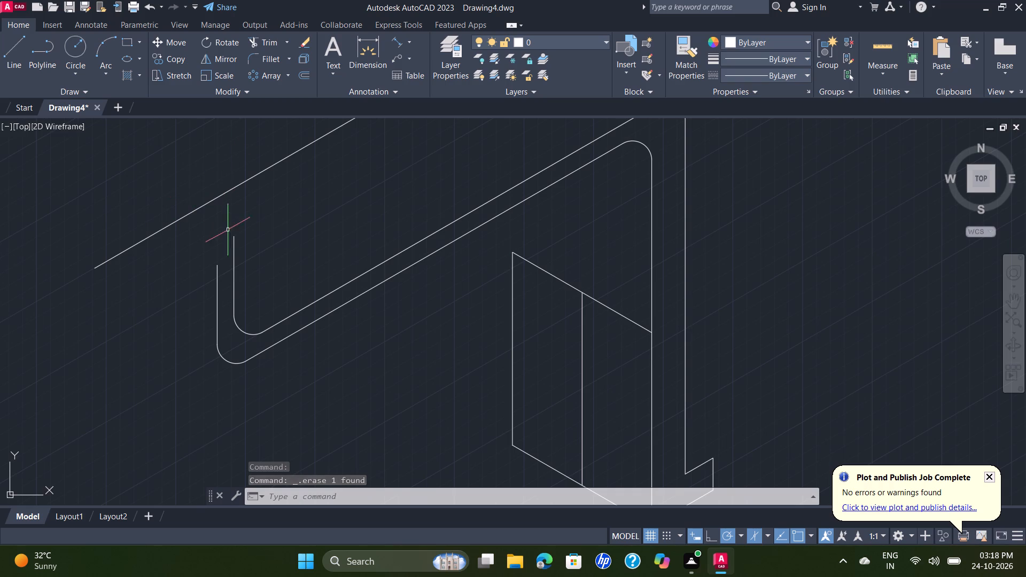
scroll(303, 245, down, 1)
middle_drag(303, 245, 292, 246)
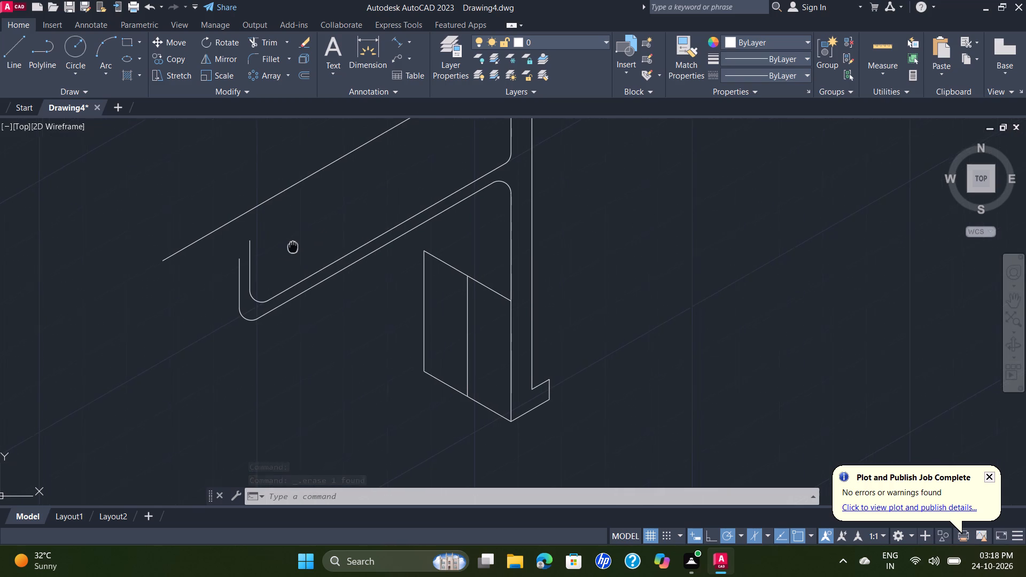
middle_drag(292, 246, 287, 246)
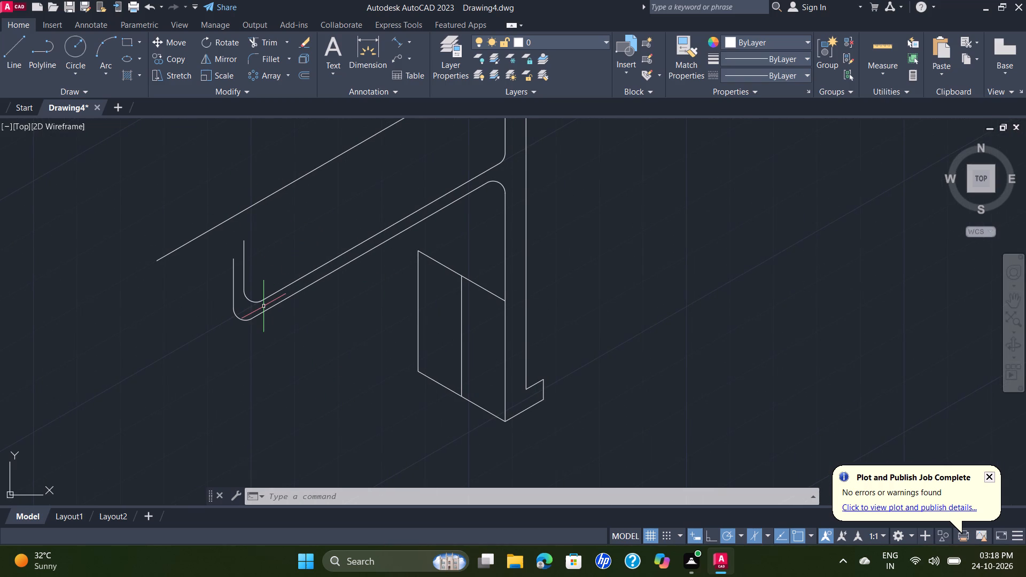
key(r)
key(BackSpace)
Draw an isocircle of diameter 52 mm centred on the top end of the inner 70 mm vertical line.
key(e)
key(l)
key(Return)
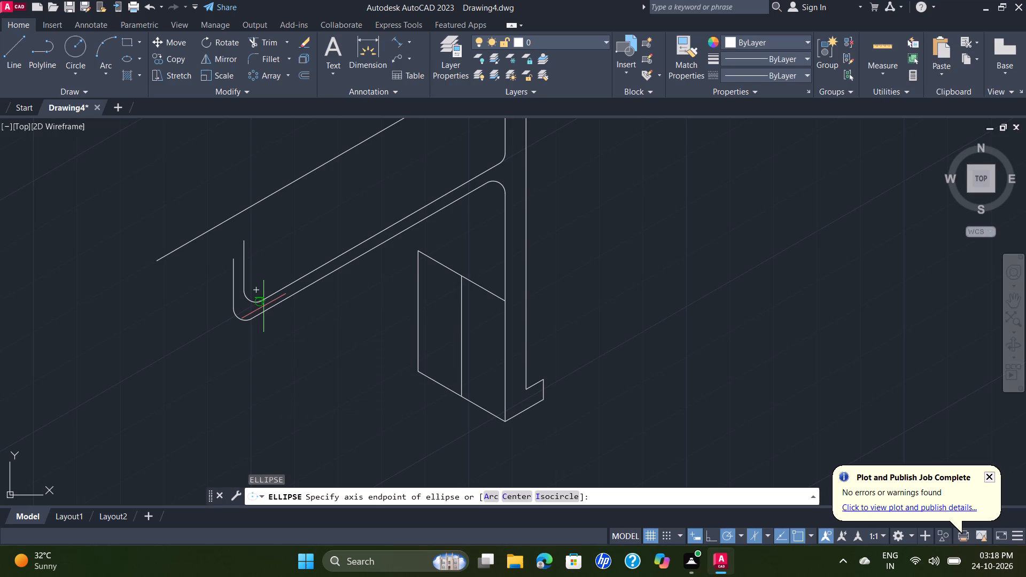
click(545, 496)
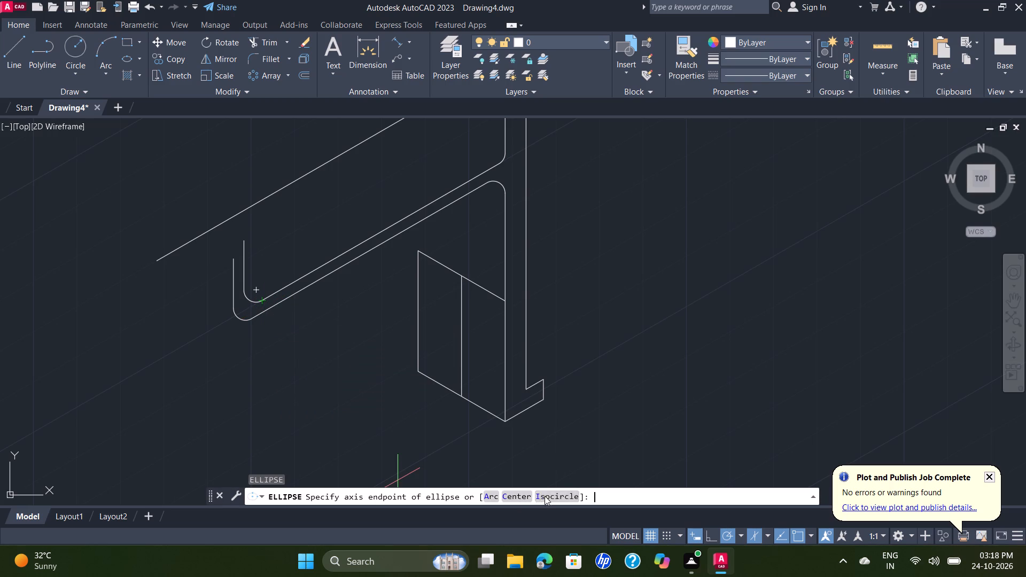
click(244, 240)
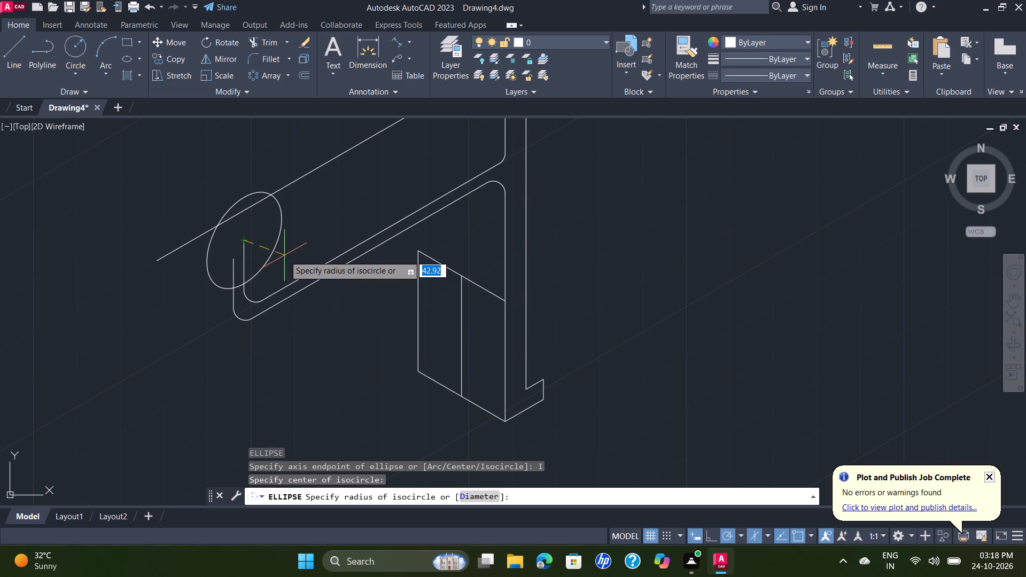
key(d)
key(Return)
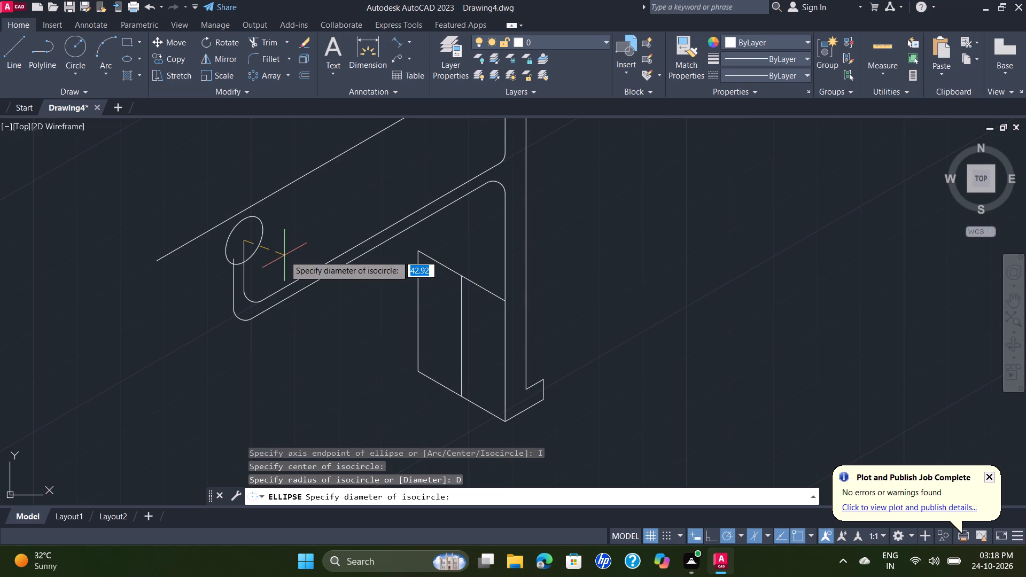
key(5)
key(2)
key(Return)
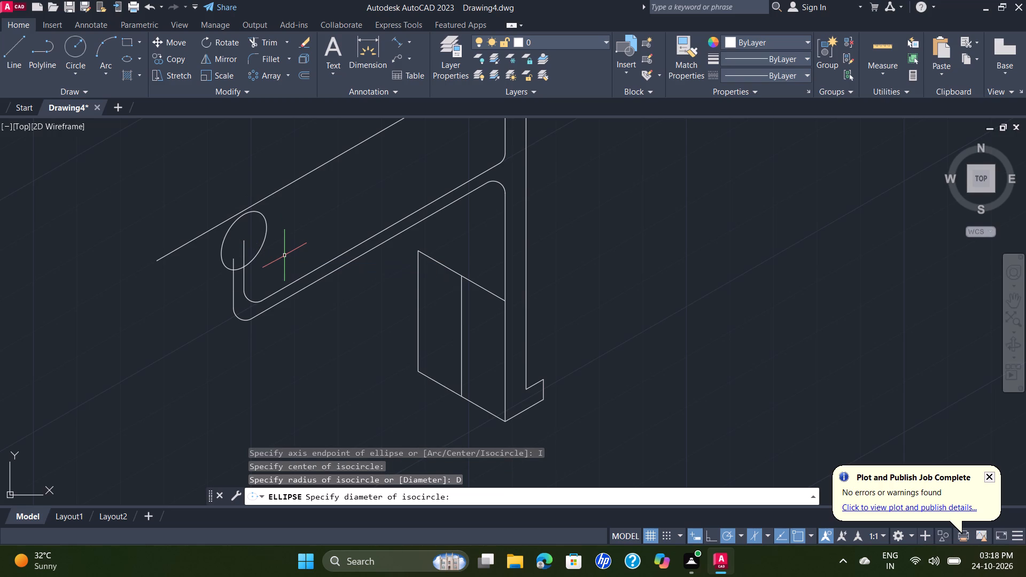
Draw a concentric isocircle of diameter 40 mm inside the 52 mm isocircle.
key(space)
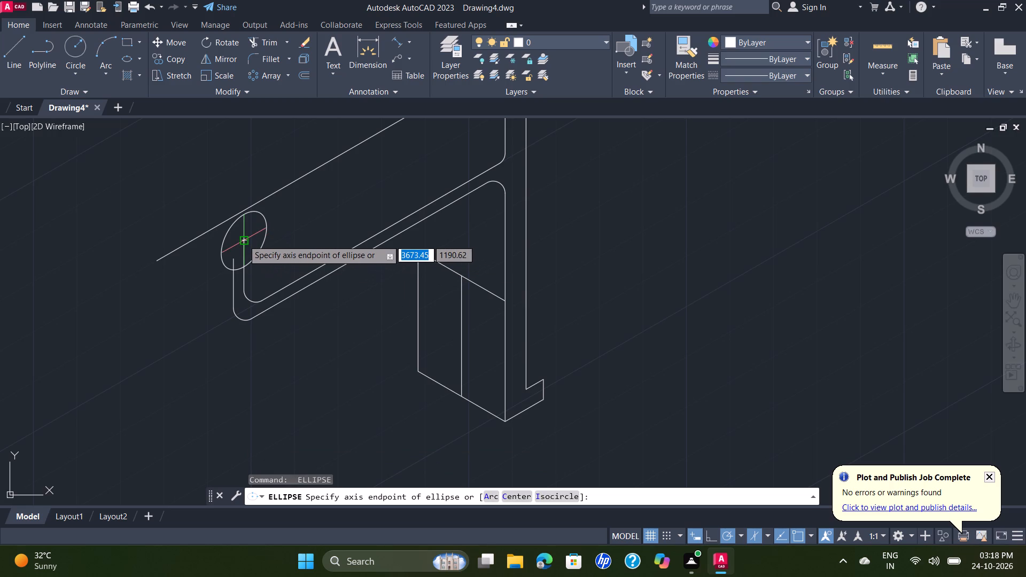
click(563, 497)
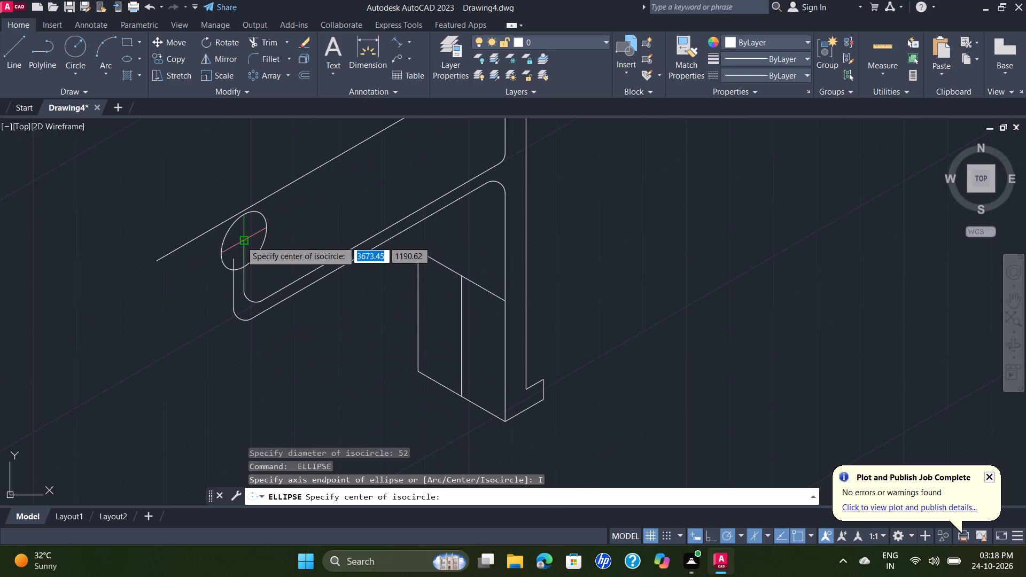
click(241, 241)
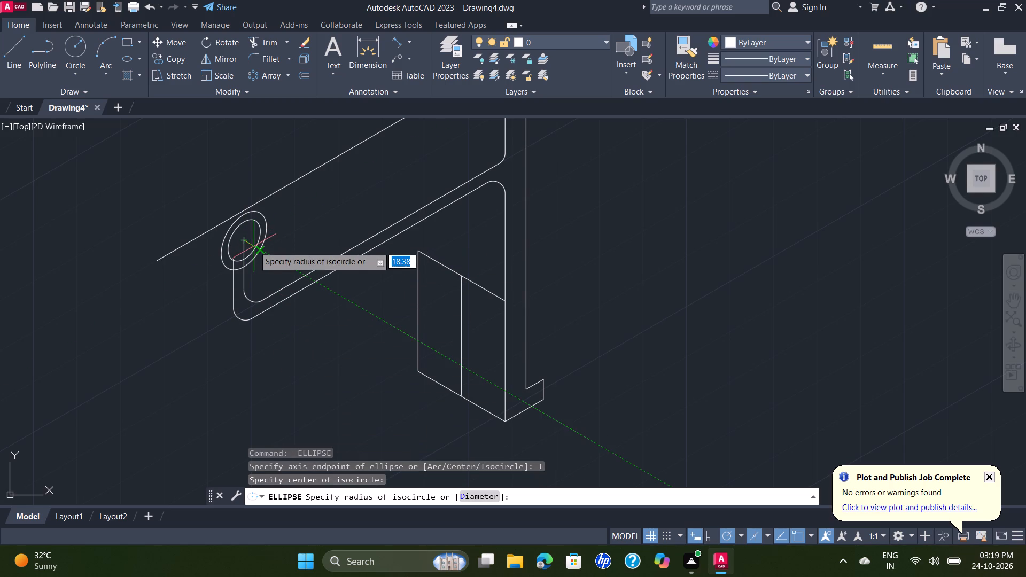
key(d)
key(Return)
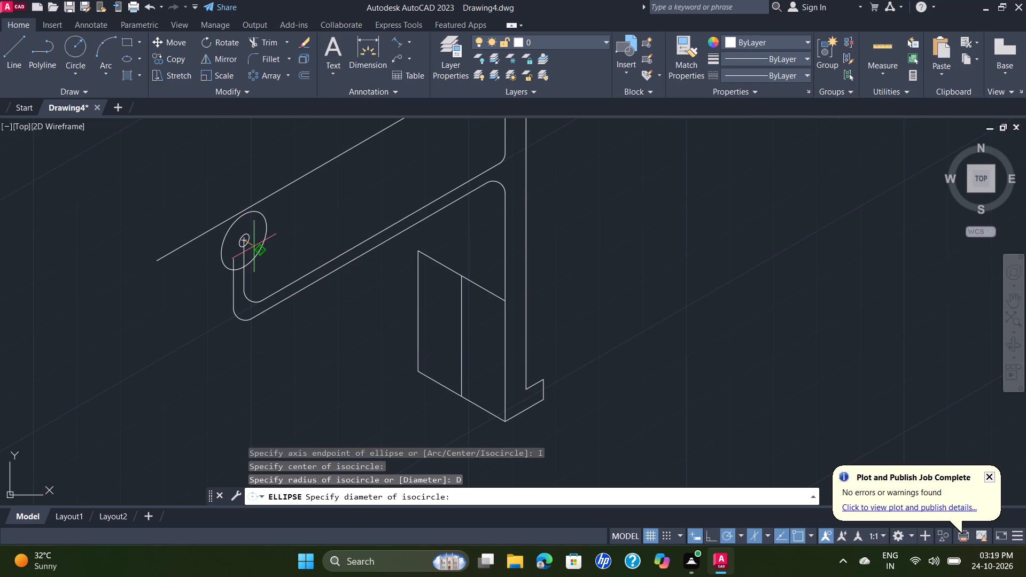
text(40)
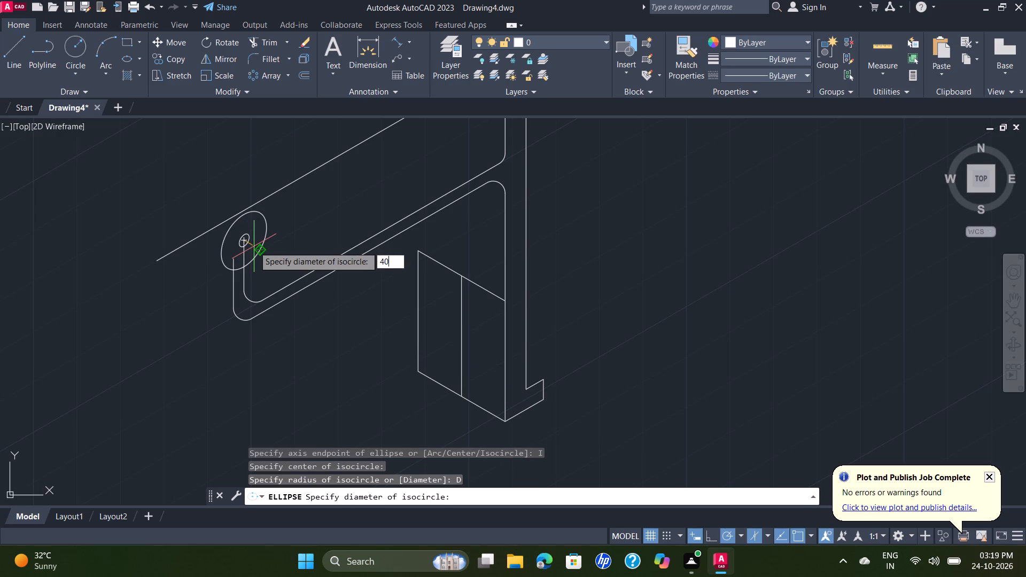
key(Return)
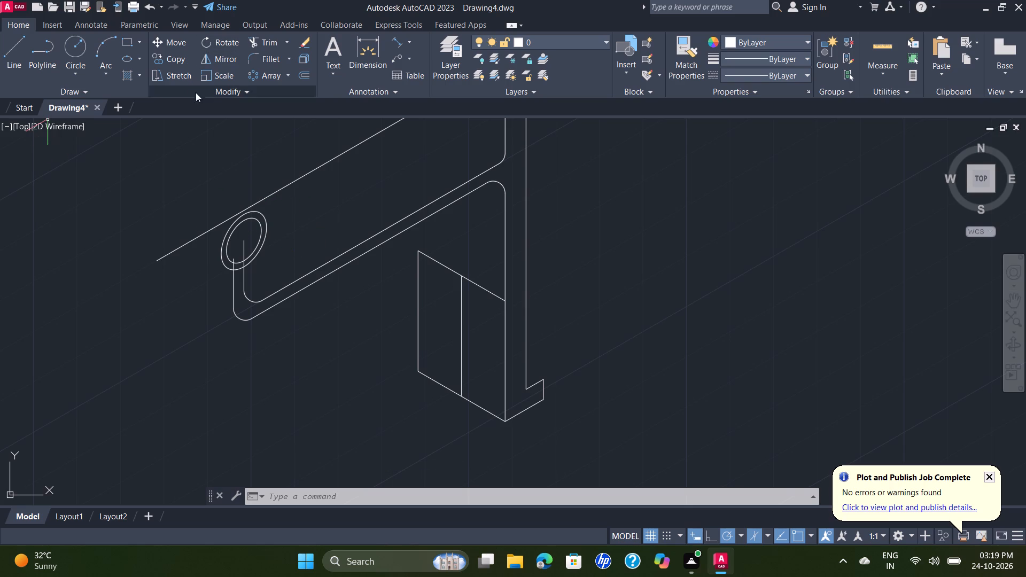
Draw a short helper line from the isocircles' centre along the 30° isometric axis, extending past the outer isocircle.
click(15, 45)
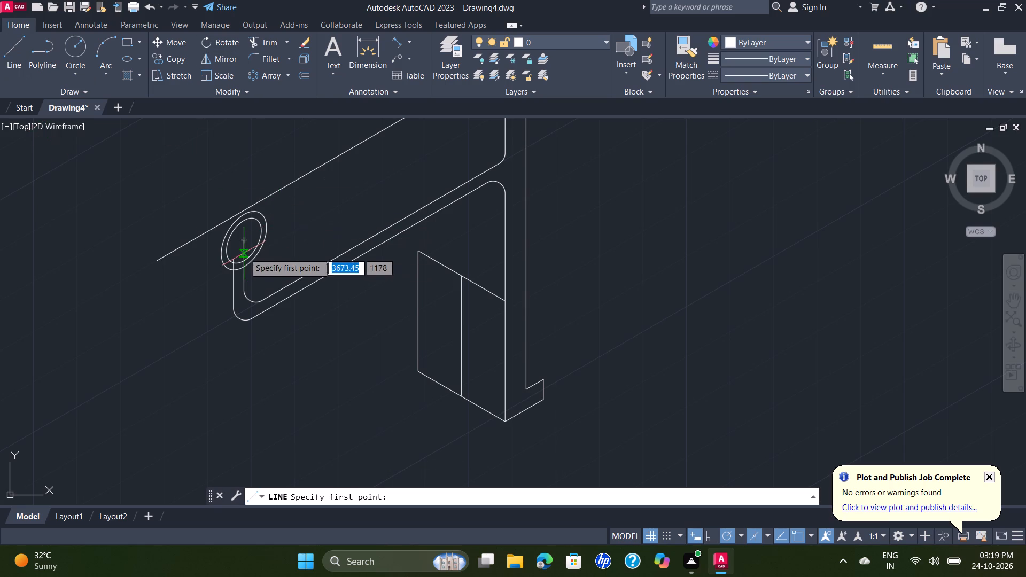
click(244, 240)
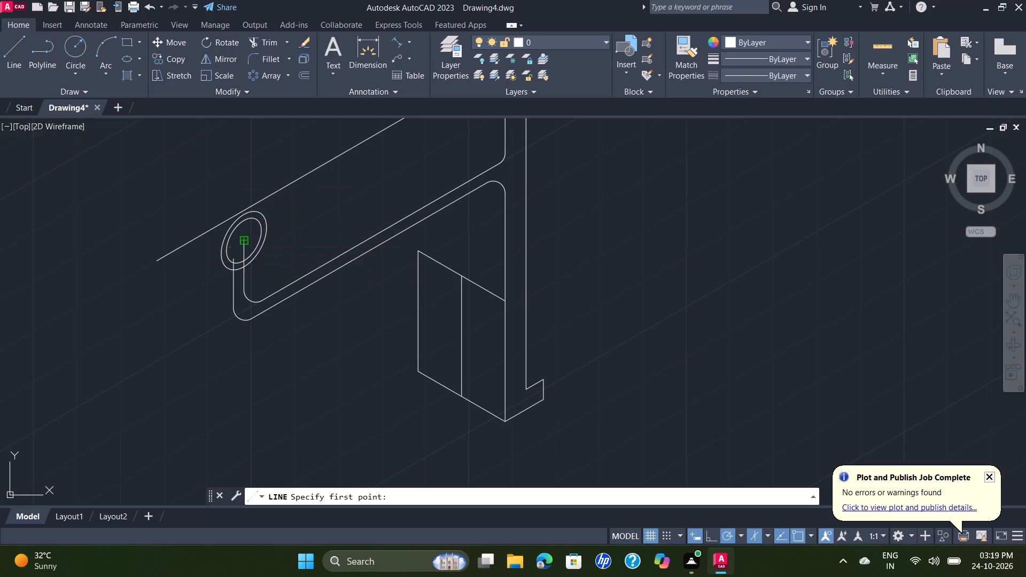
click(280, 213)
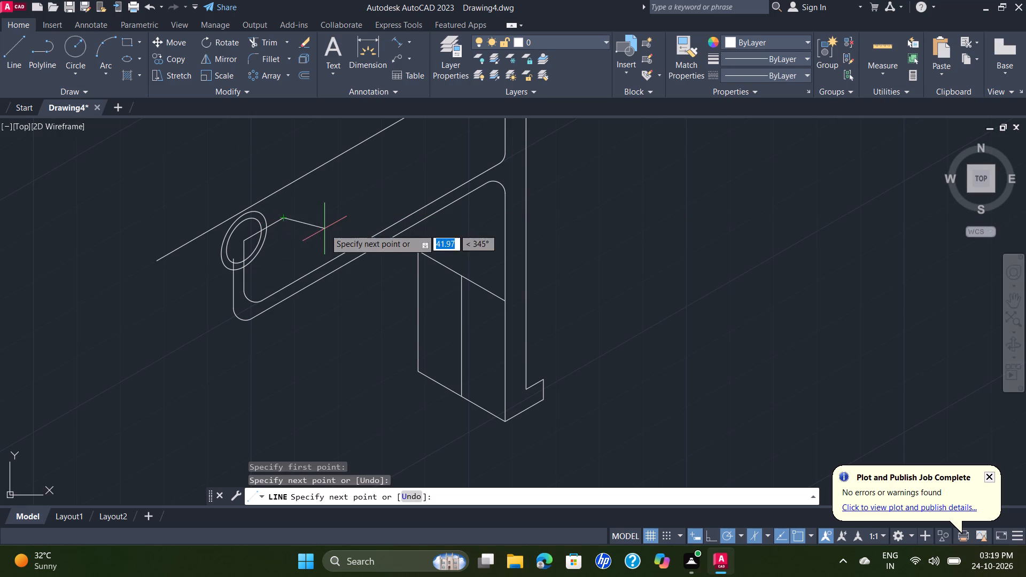
key(Escape)
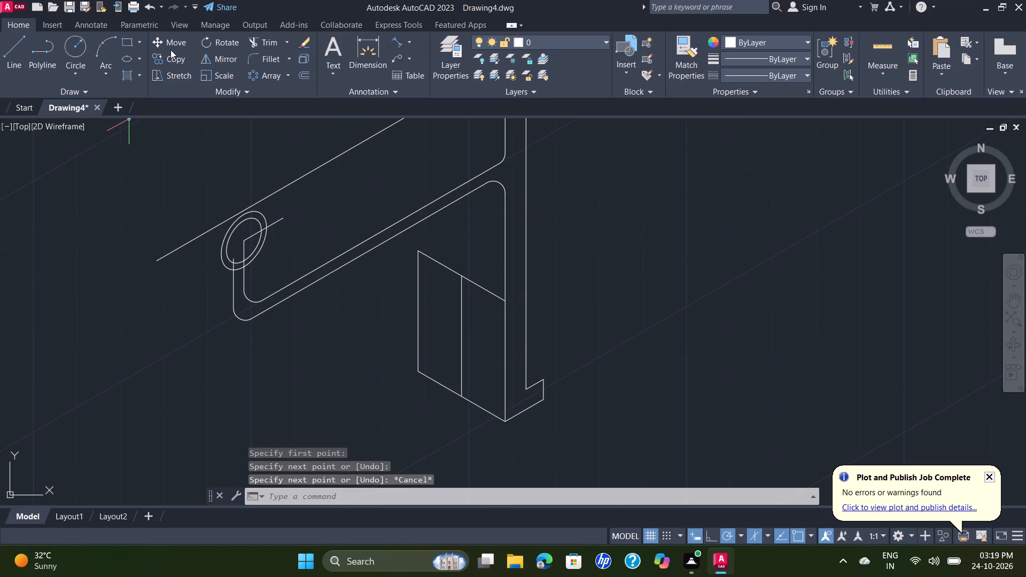
Move both isocircles from the outer one's intersection with the helper line to the top end of the inner vertical line.
click(171, 40)
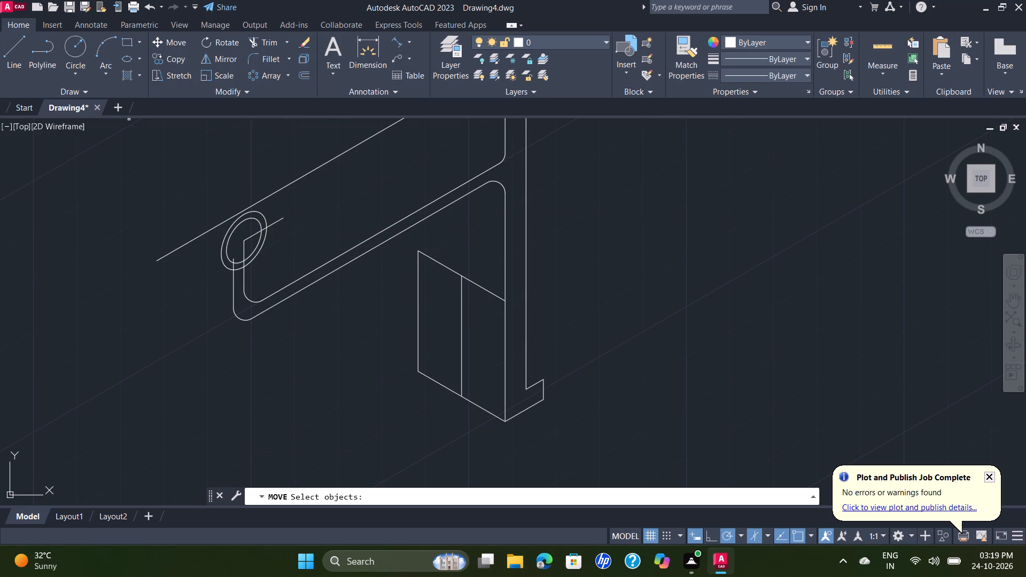
click(281, 247)
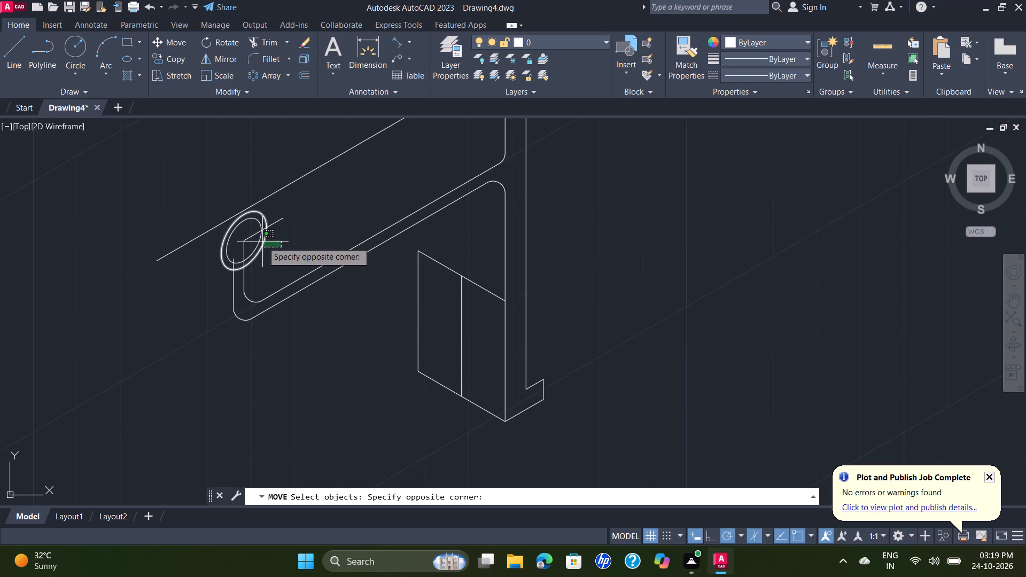
click(256, 245)
right_click(345, 215)
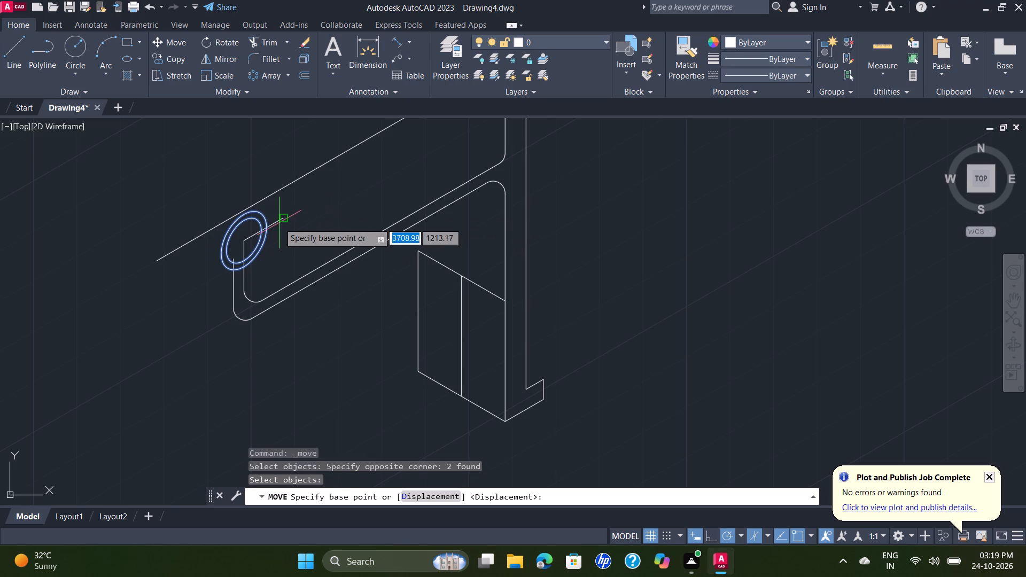
scroll(275, 224, up, 2)
click(246, 230)
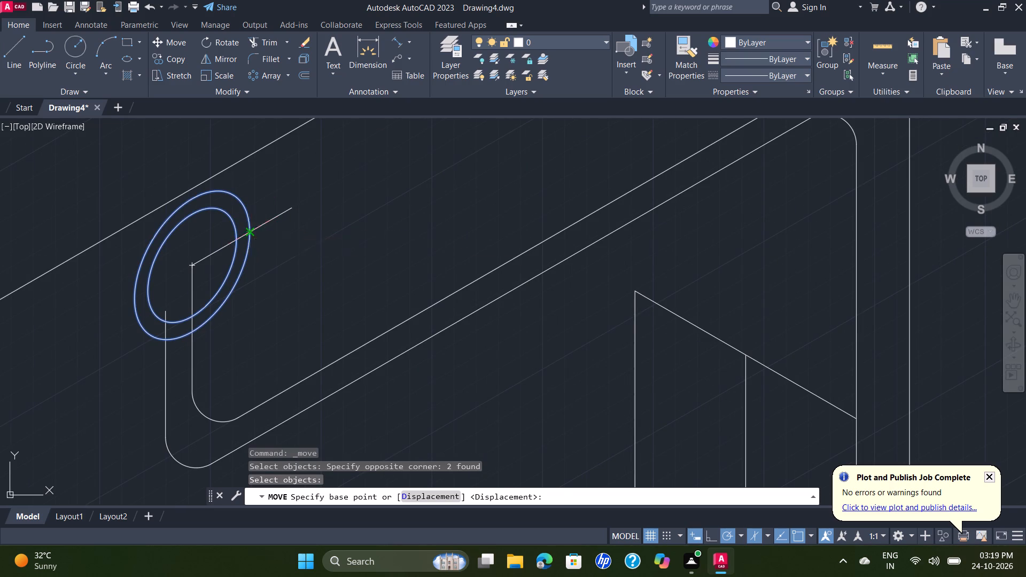
click(195, 263)
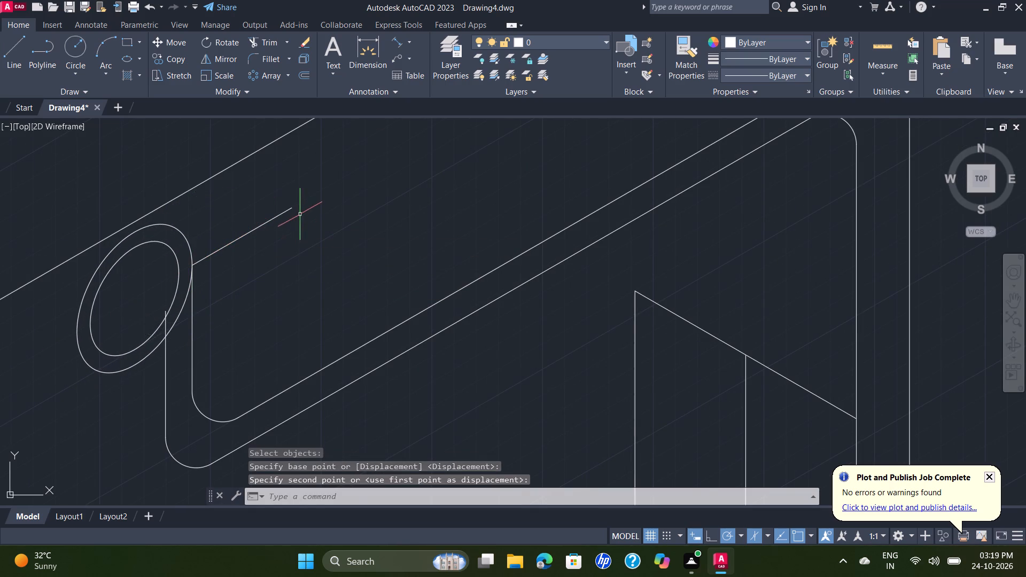
Delete the helper line at the top of the inner vertical line.
scroll(300, 211, down, 1)
click(275, 222)
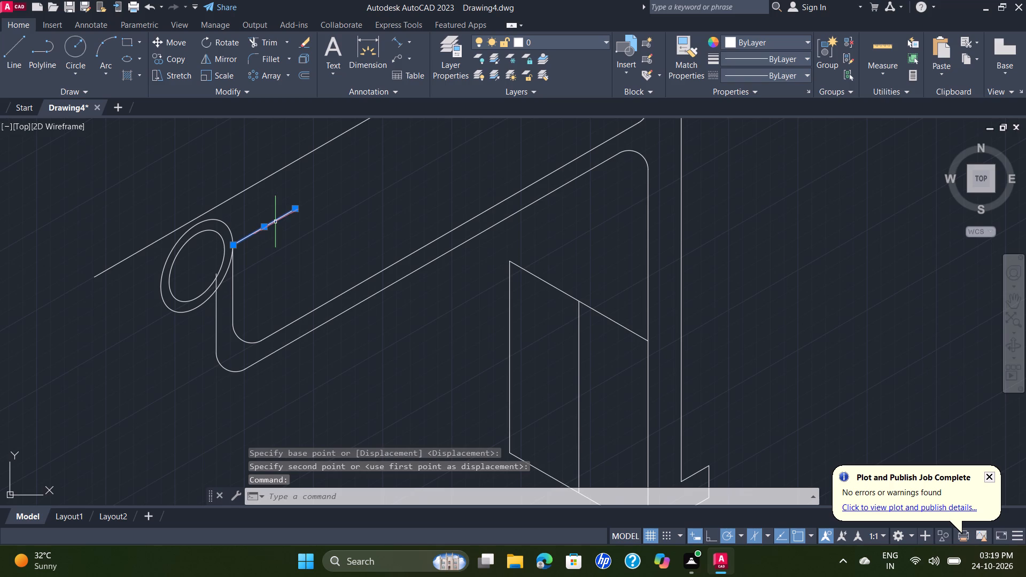
key(Delete)
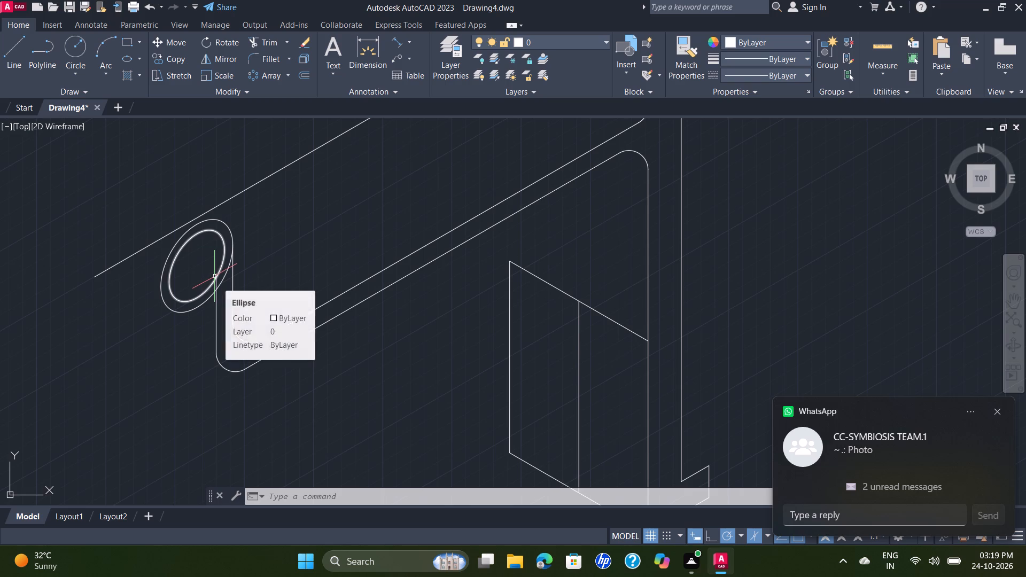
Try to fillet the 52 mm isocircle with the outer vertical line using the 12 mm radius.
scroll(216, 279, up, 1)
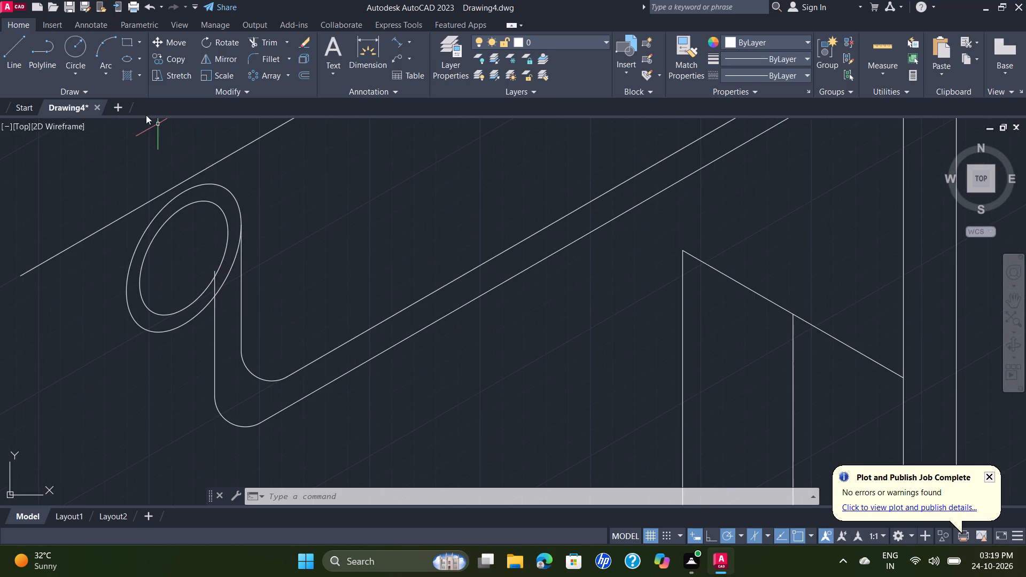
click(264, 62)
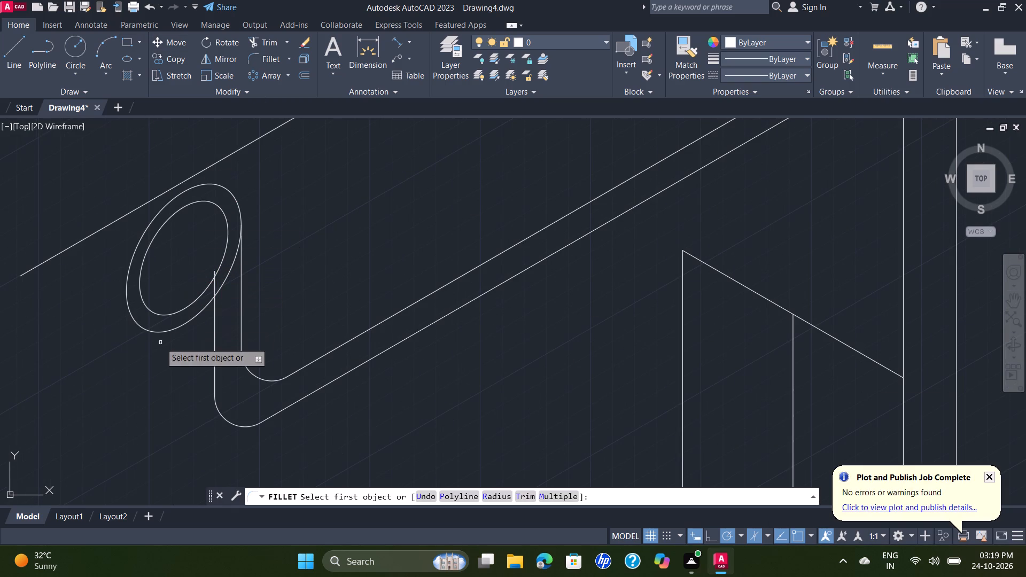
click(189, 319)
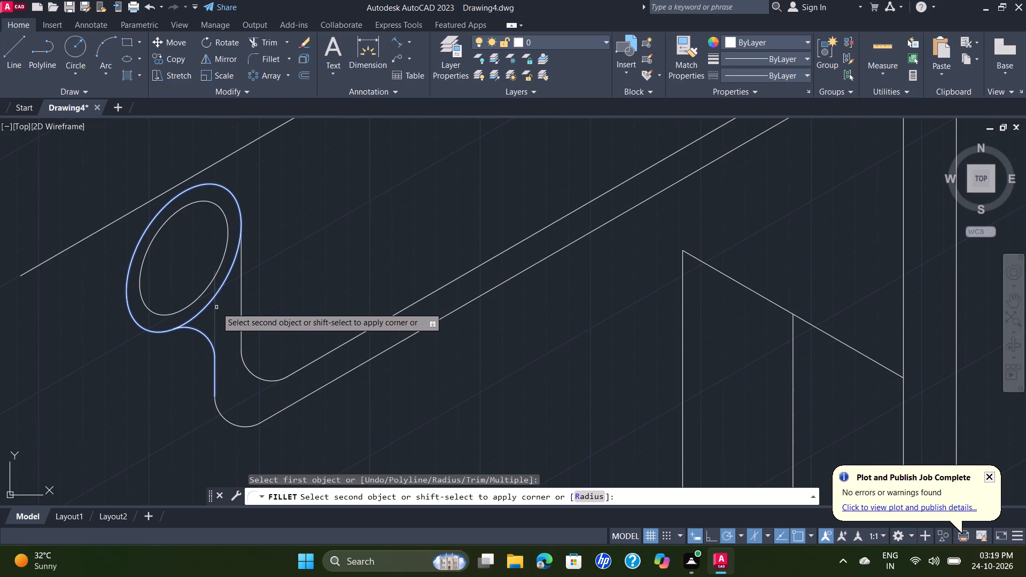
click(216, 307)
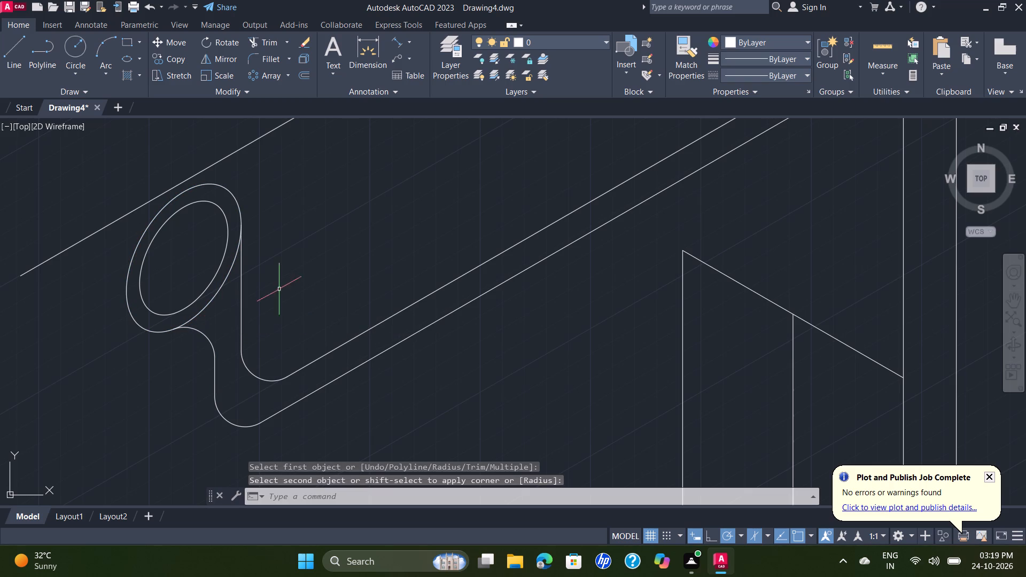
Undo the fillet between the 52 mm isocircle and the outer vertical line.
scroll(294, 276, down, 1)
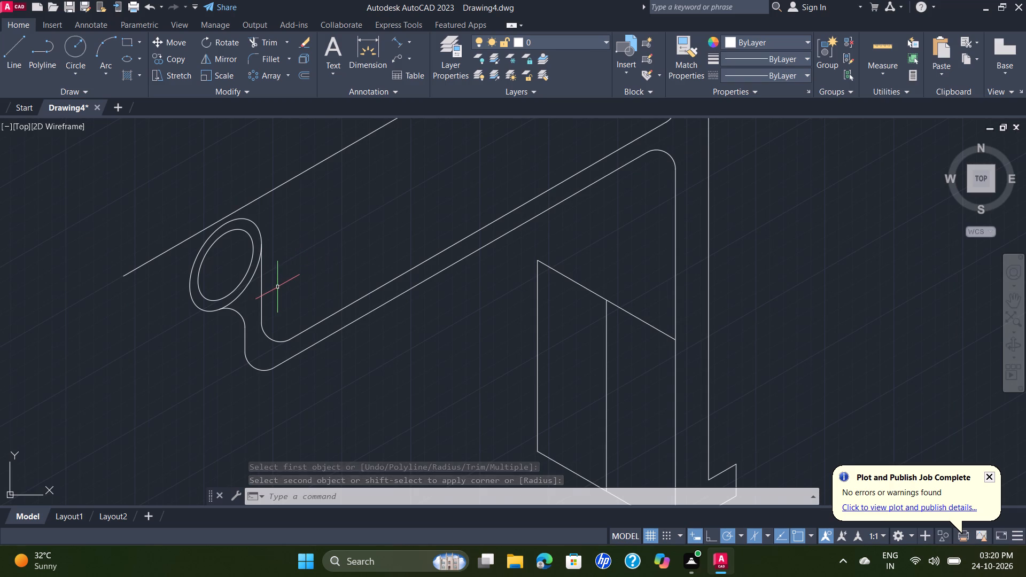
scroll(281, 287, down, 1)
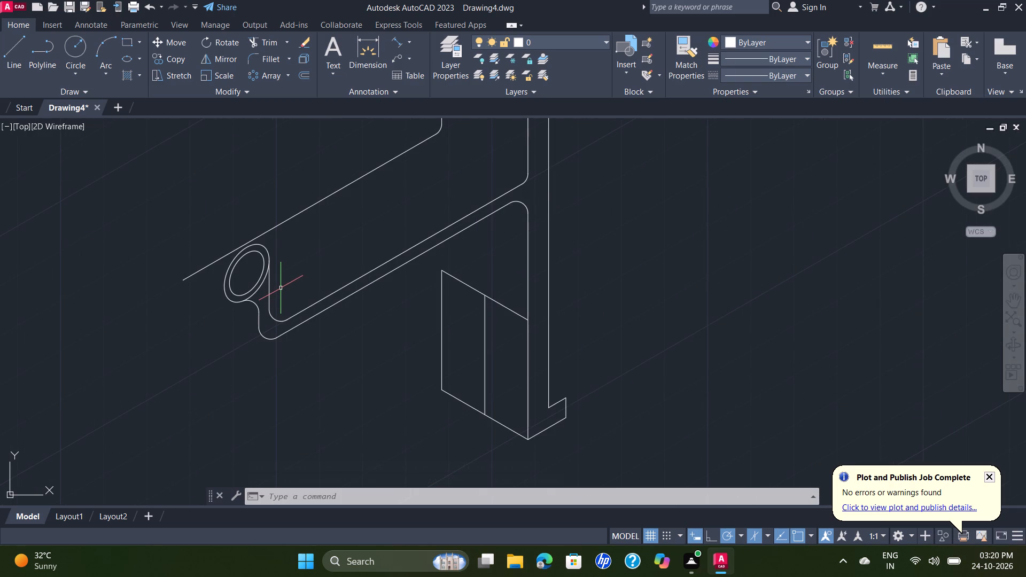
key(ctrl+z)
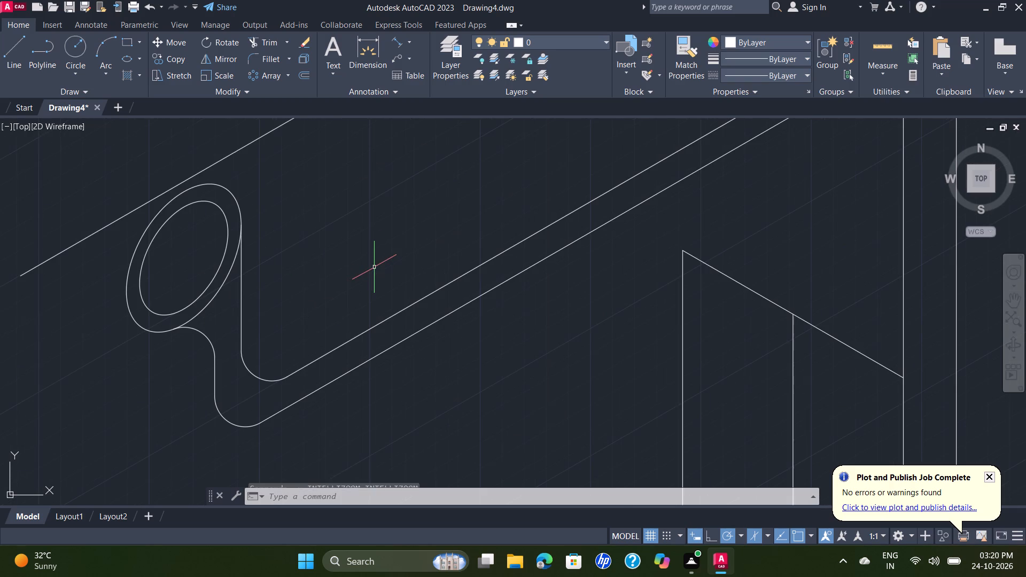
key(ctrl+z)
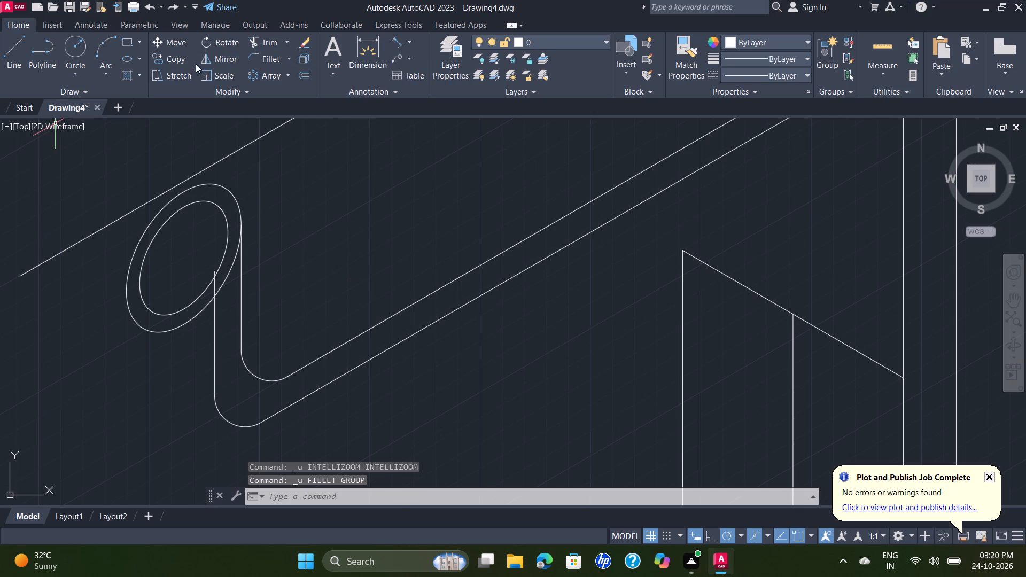
Fillet the lower edge of the 52 mm isocircle with the outer vertical line using a 6 mm radius.
click(287, 58)
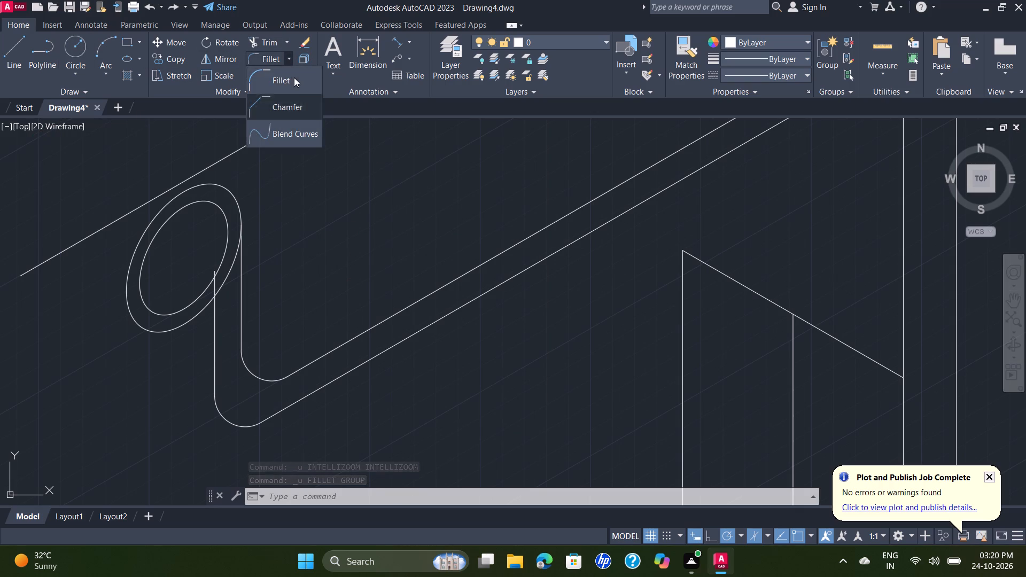
click(294, 77)
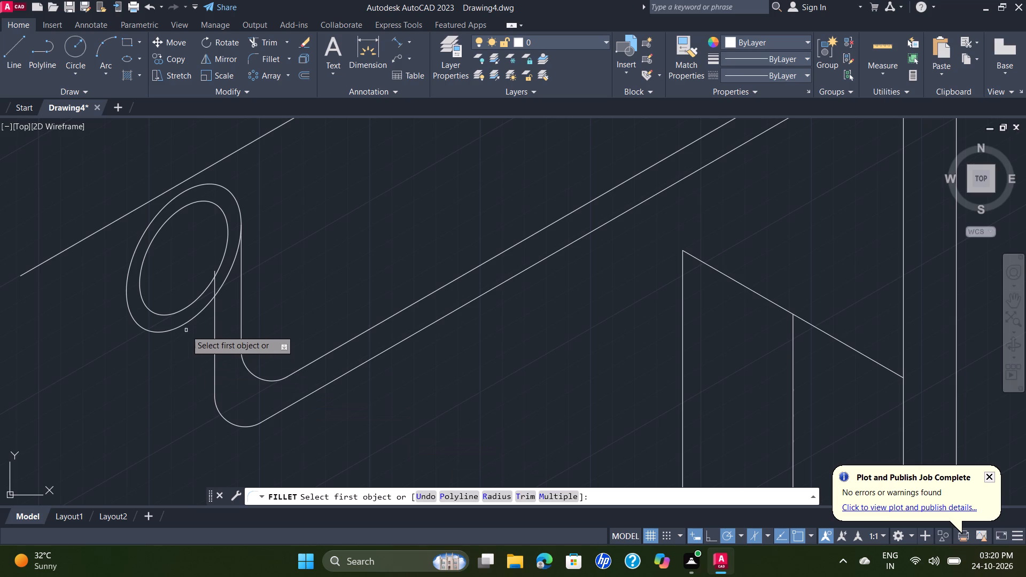
click(203, 309)
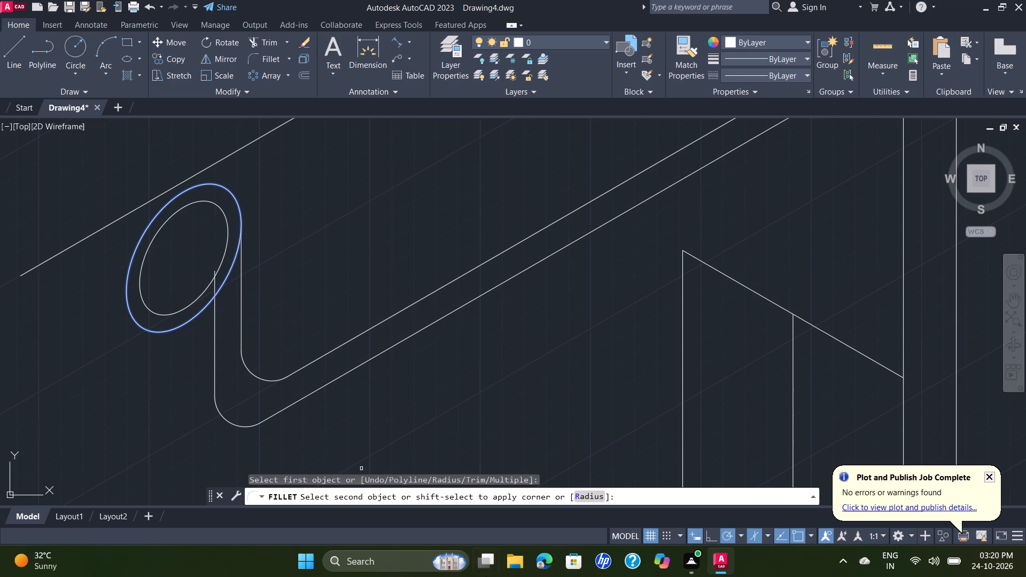
click(580, 491)
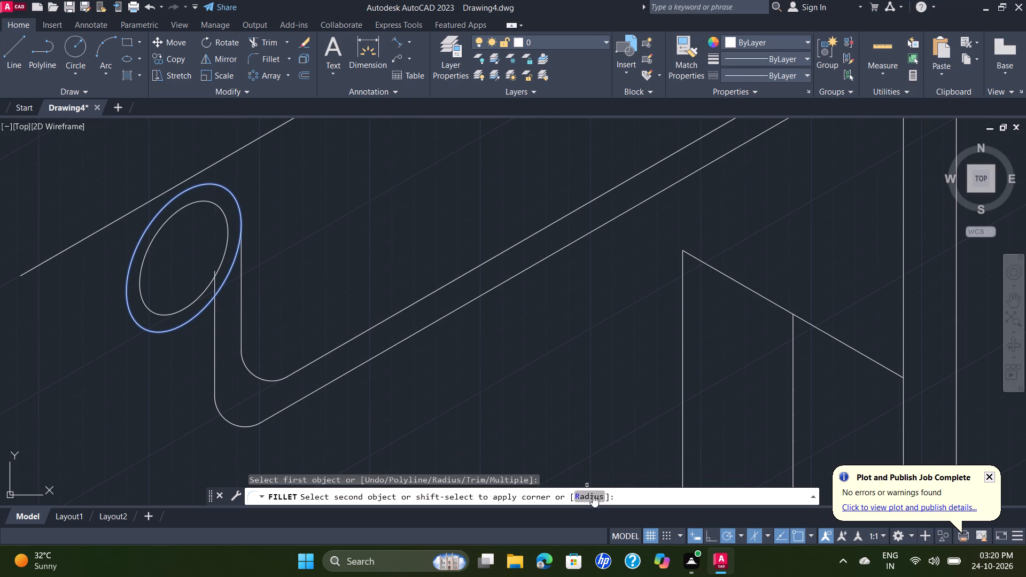
click(587, 495)
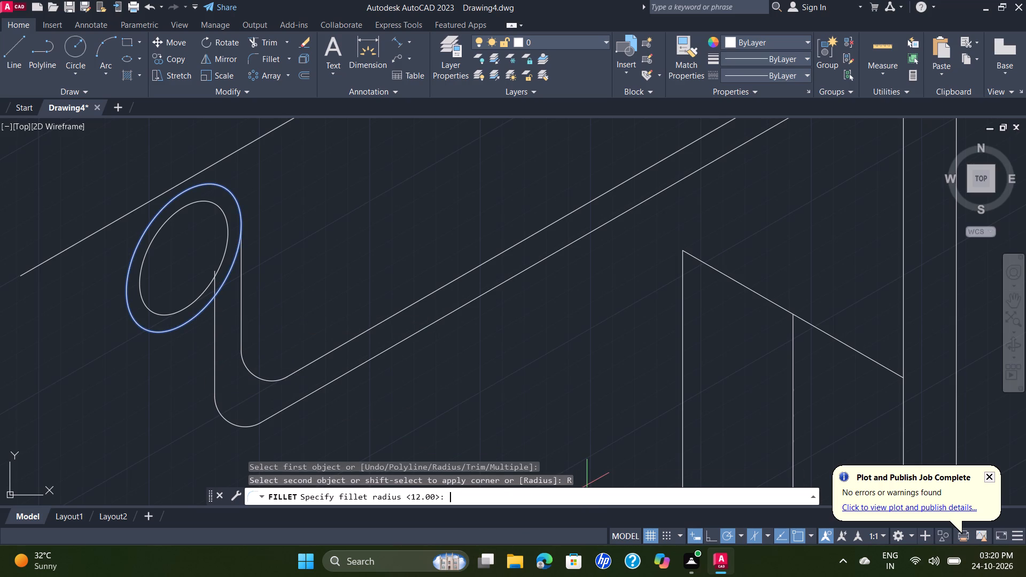
key(6)
key(Return)
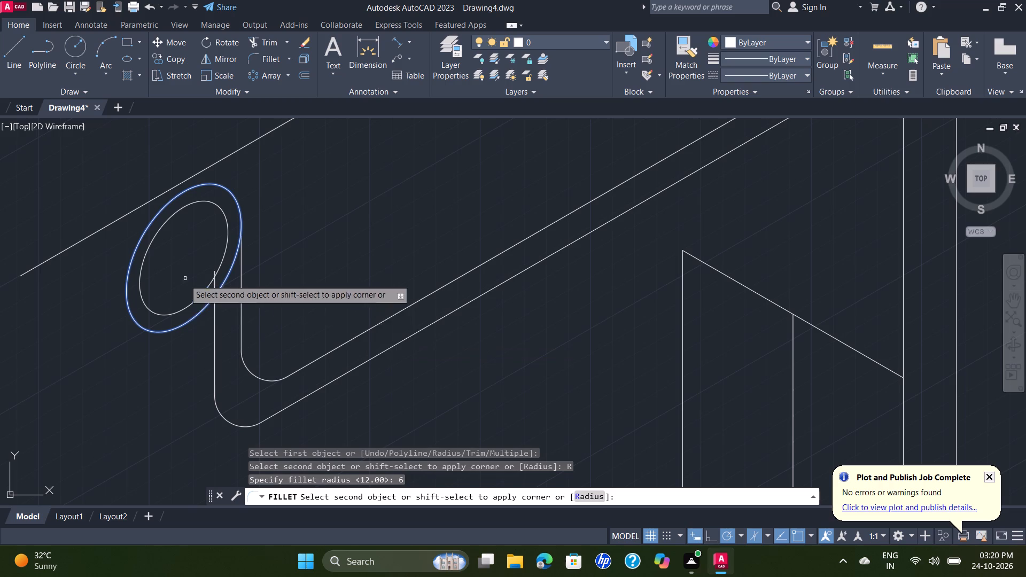
click(214, 327)
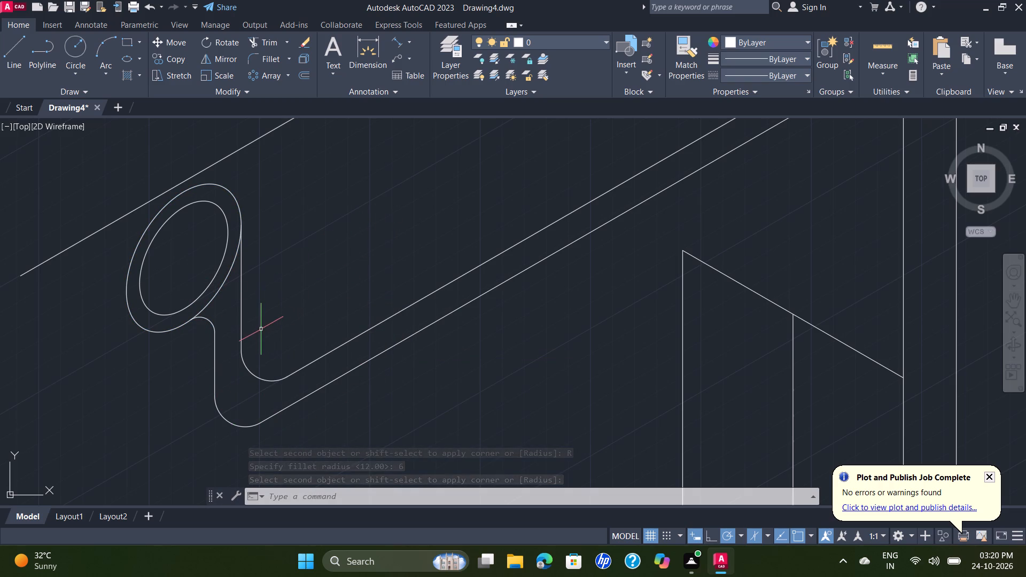
Trim away the arc of the 52 mm isocircle between the new fillet and the inner vertical line.
click(268, 42)
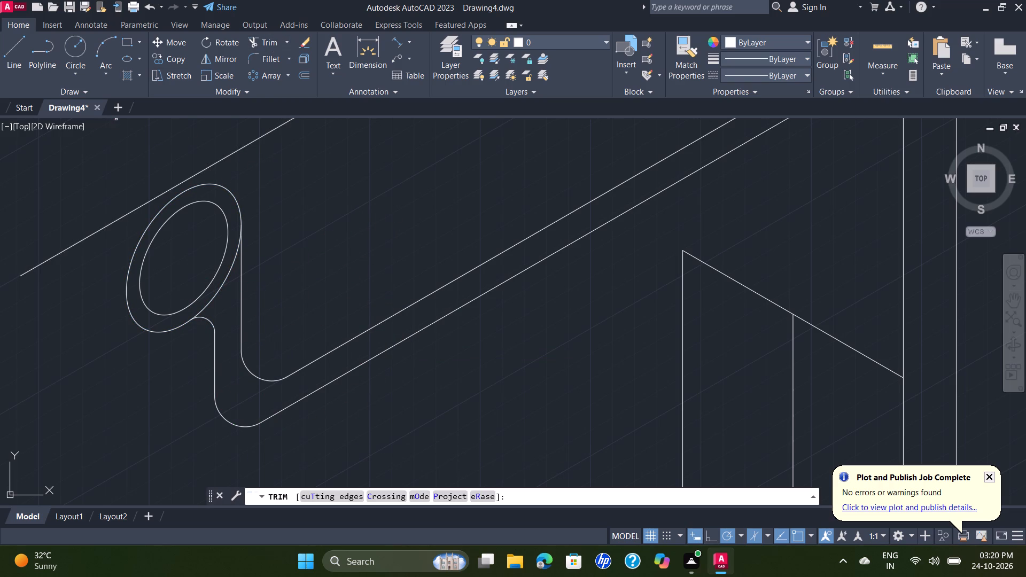
click(222, 277)
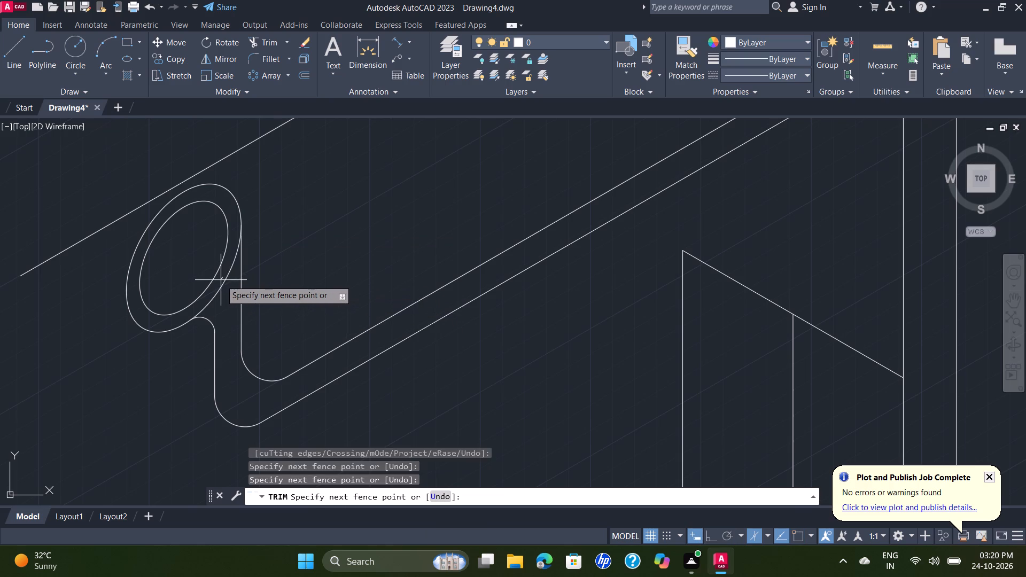
click(229, 290)
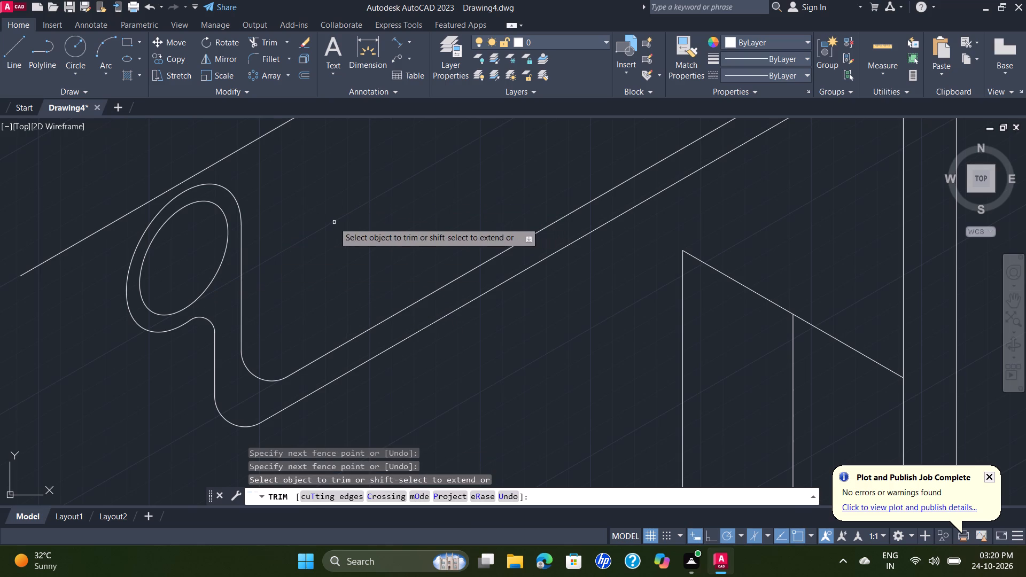
key(Escape)
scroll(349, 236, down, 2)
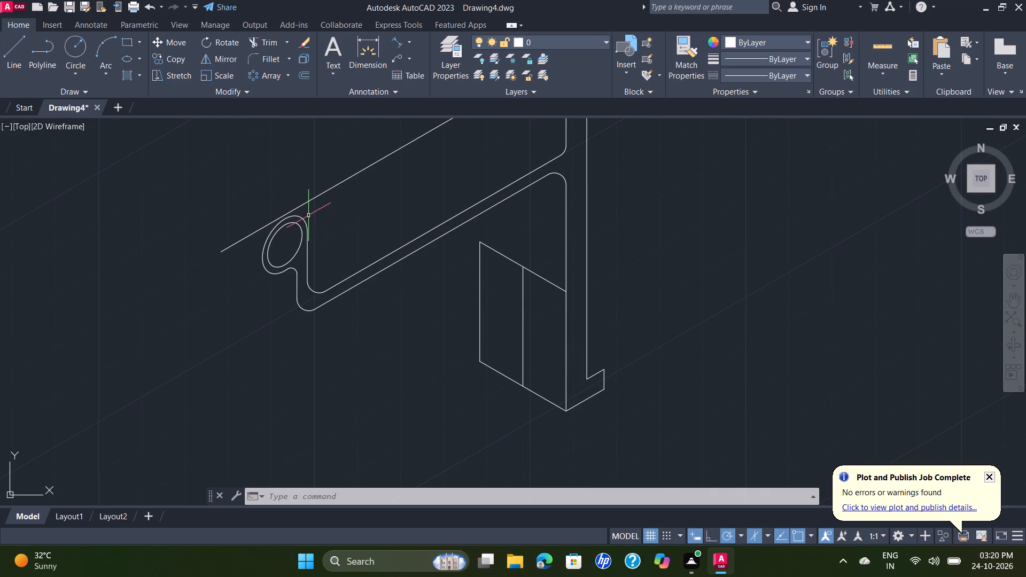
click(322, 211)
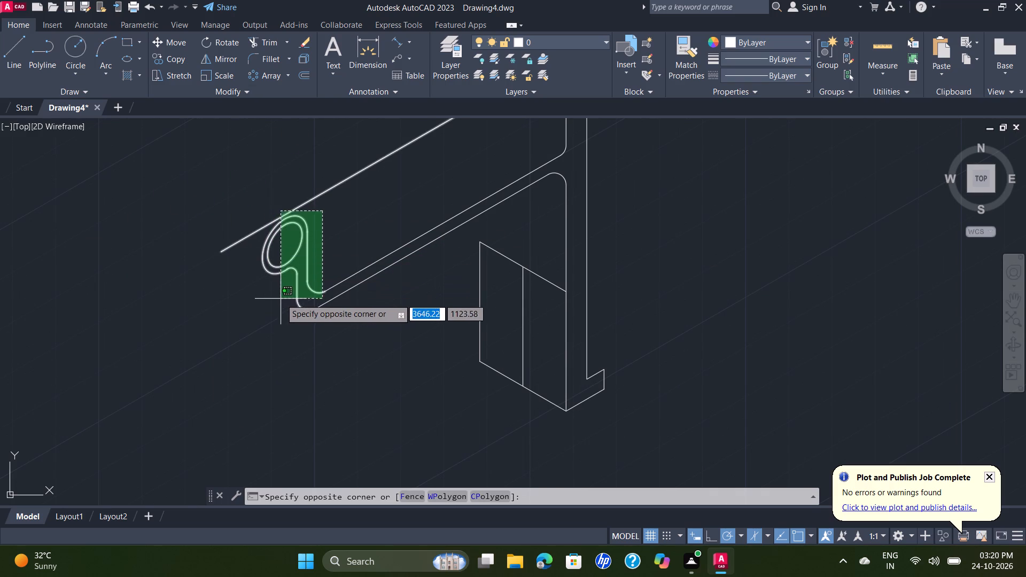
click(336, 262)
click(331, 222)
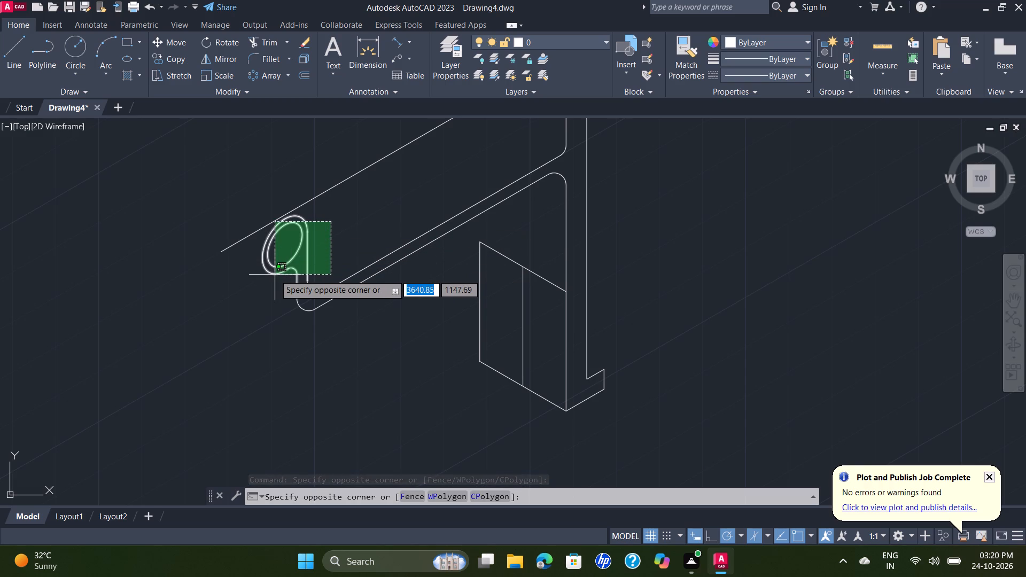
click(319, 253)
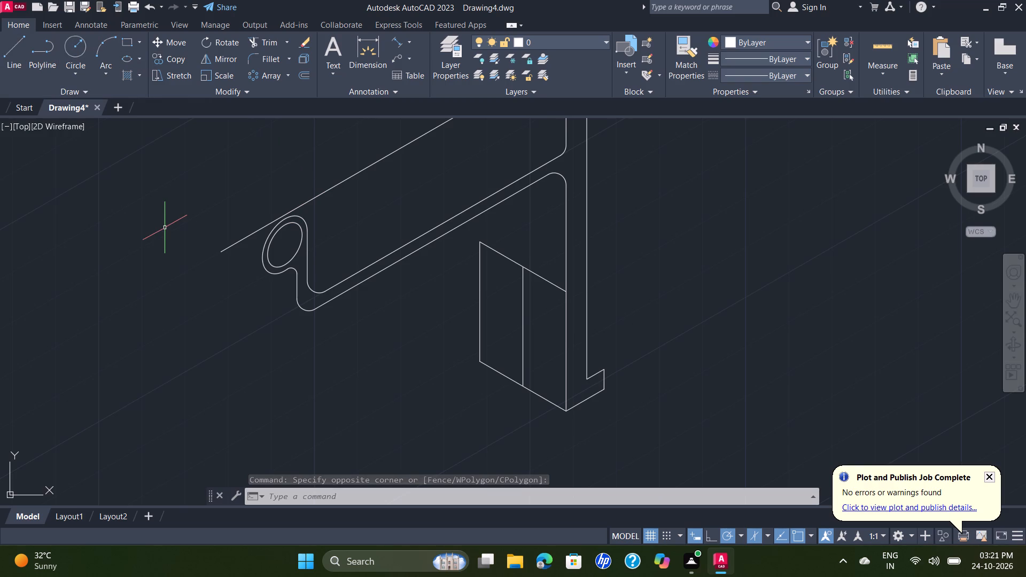
Draw an isocircle of 52 mm diameter centred on the existing 40 mm isocircle.
text(EL)
key(Return)
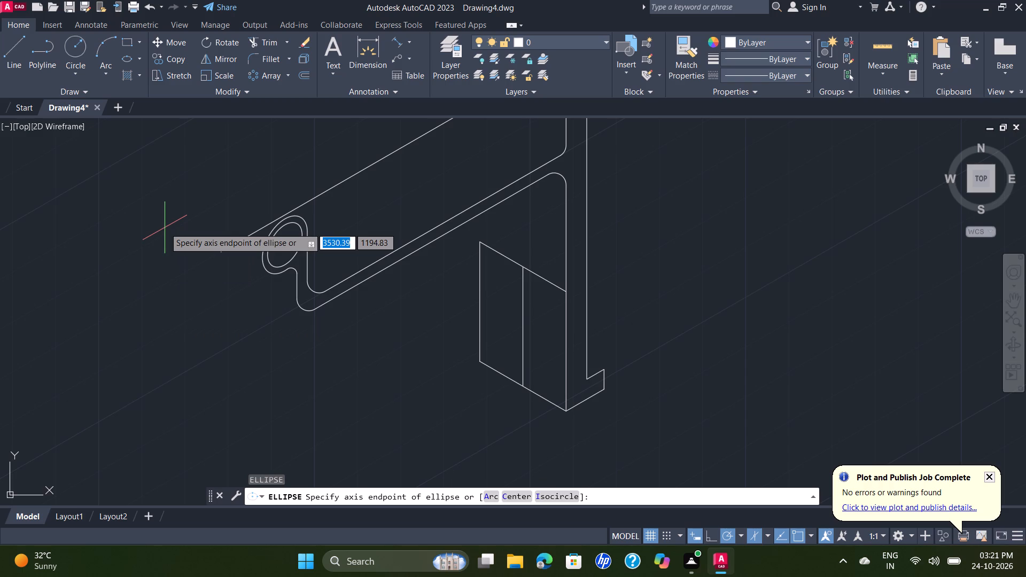
click(554, 490)
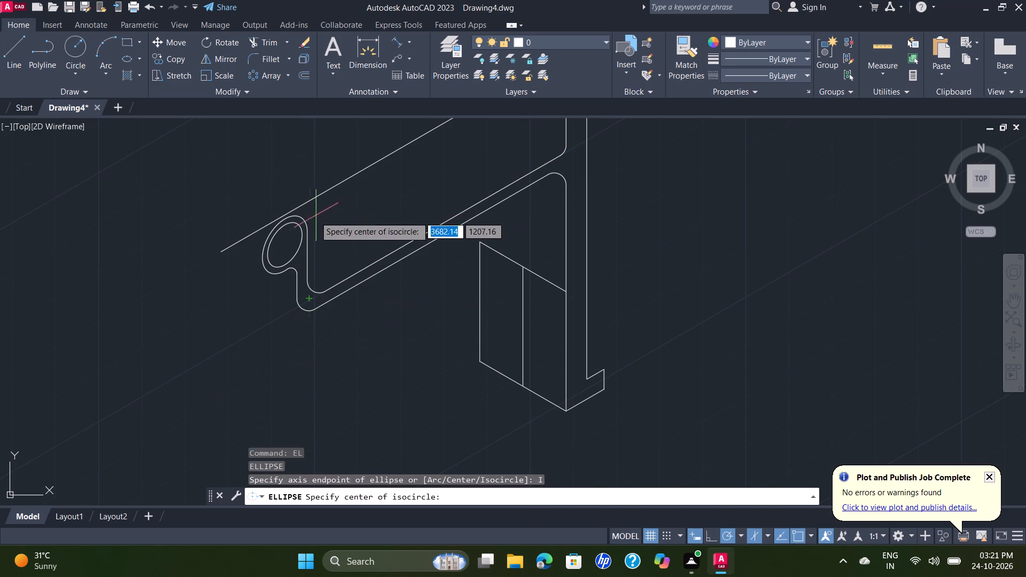
click(282, 241)
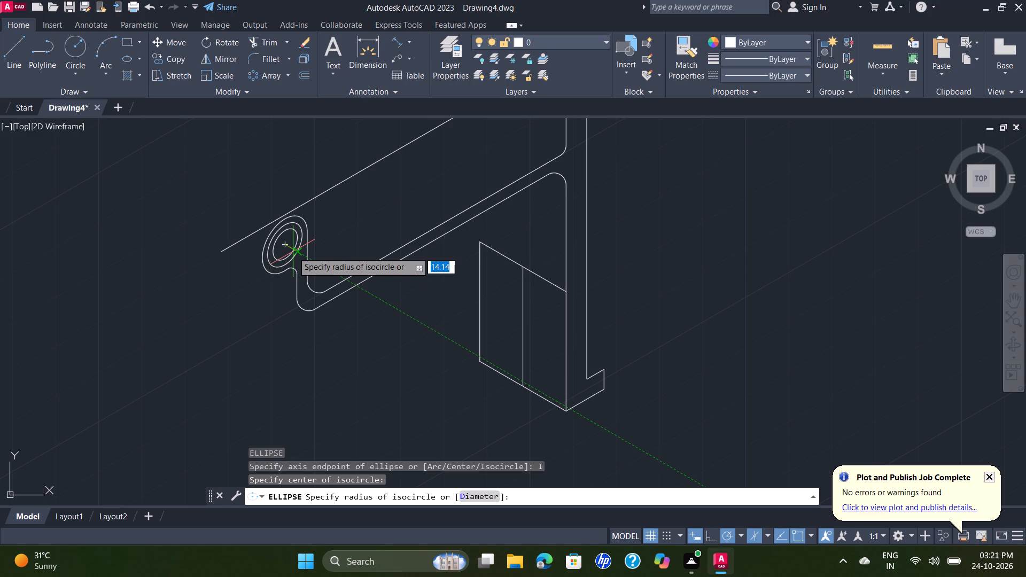
key(d)
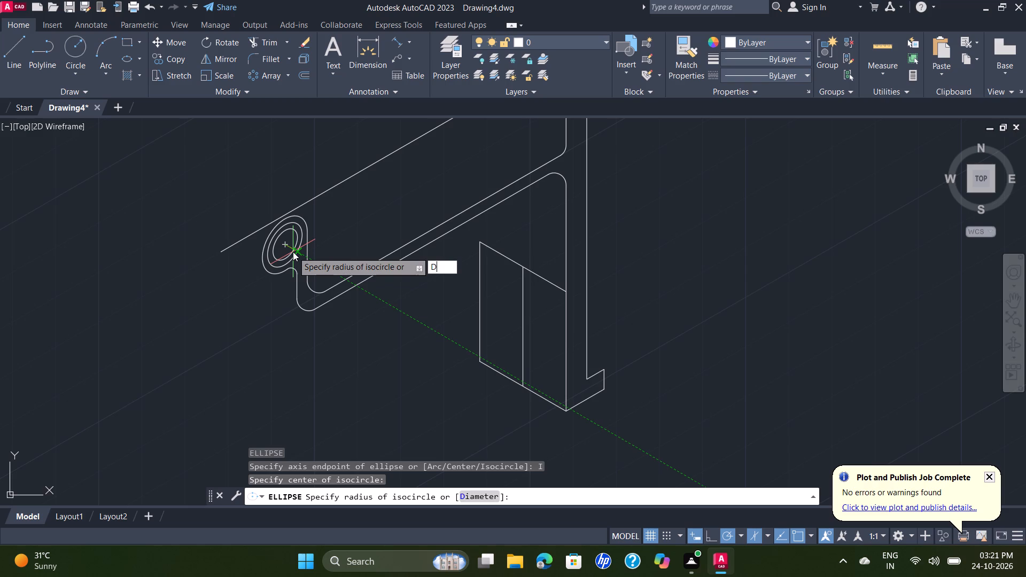
key(Return)
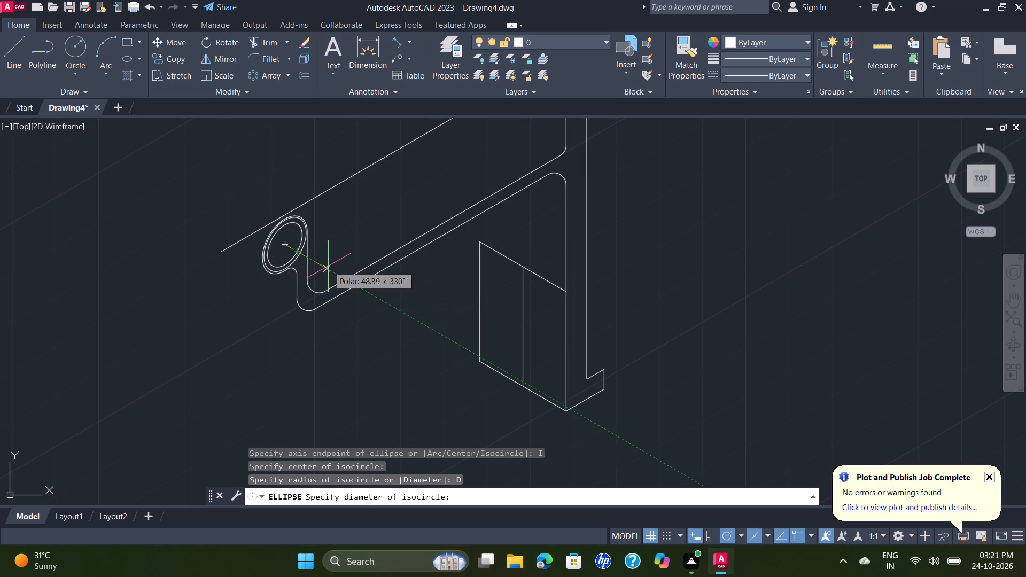
text(52)
key(Return)
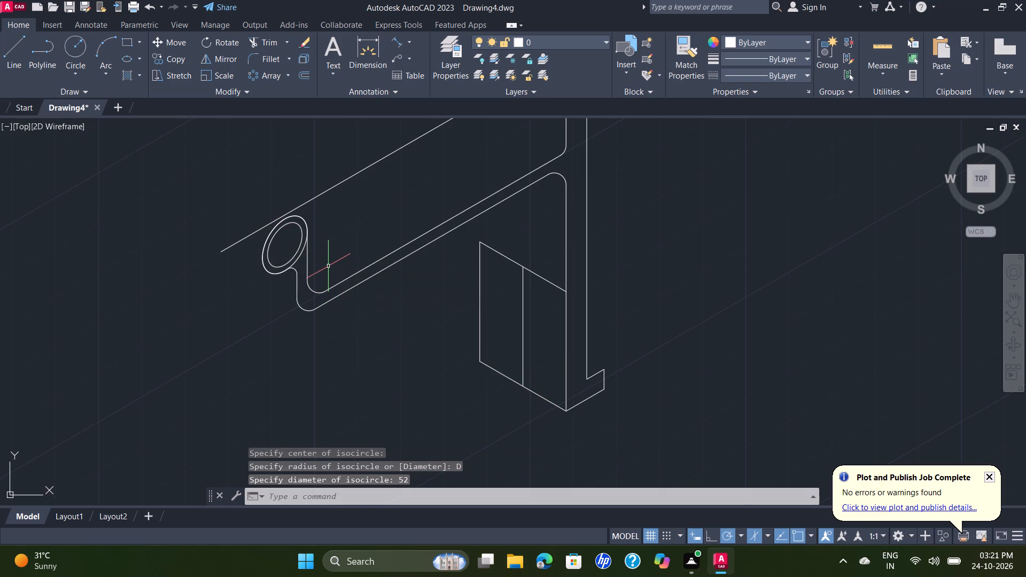
Move the new 52 mm isocircle from its centre by 76 mm along the 150° isometric direction.
click(292, 264)
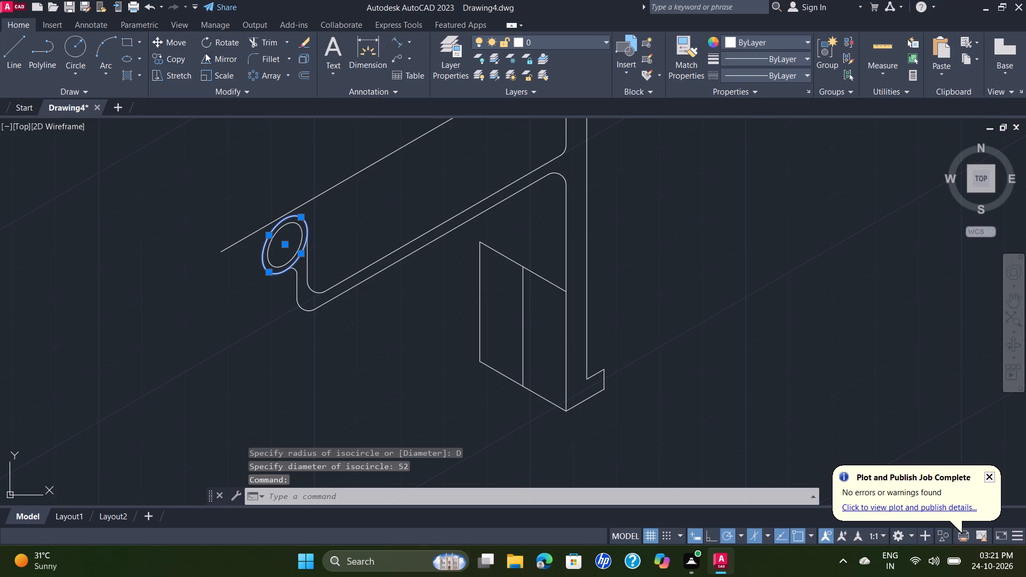
click(159, 38)
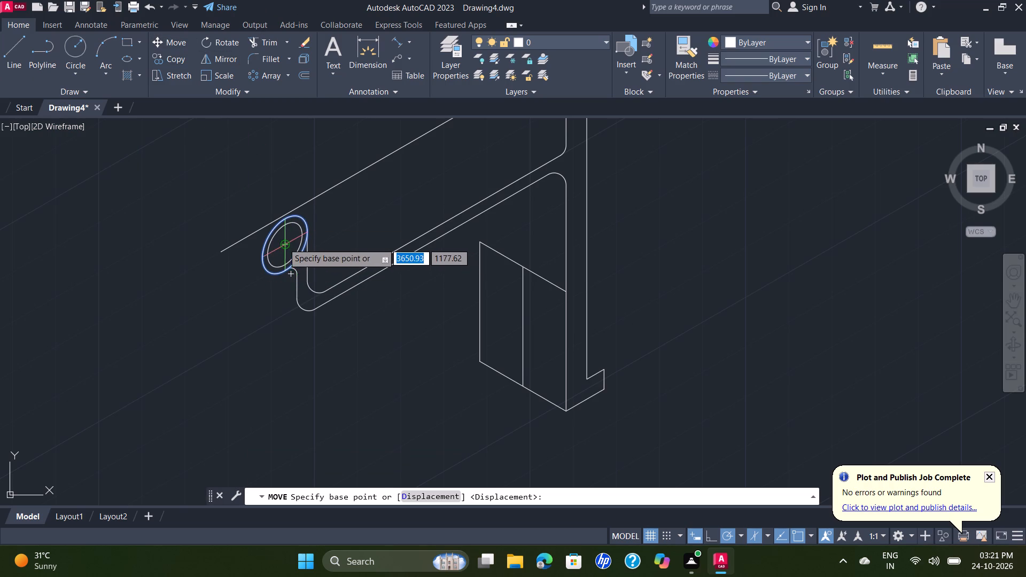
click(283, 243)
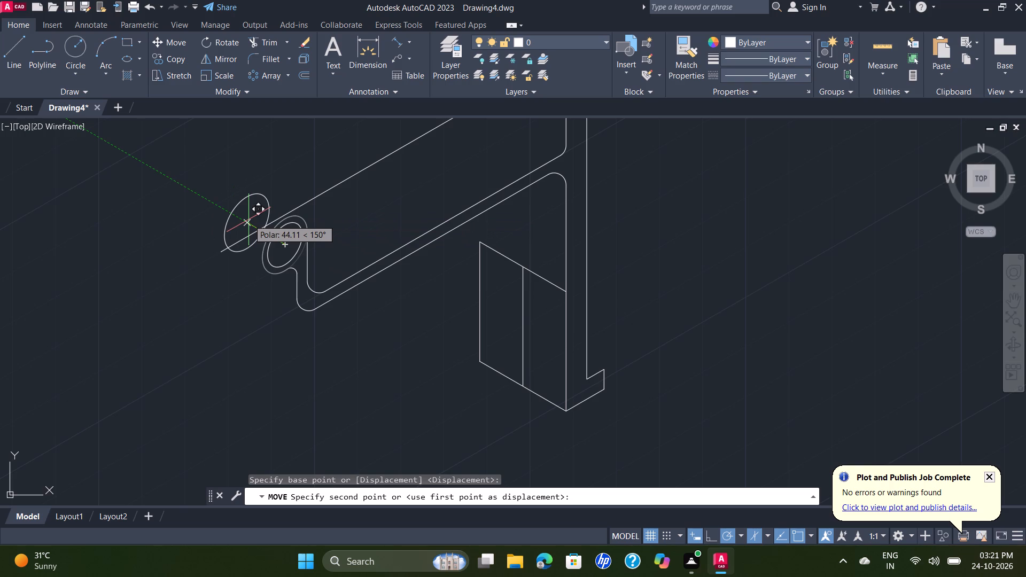
text(76)
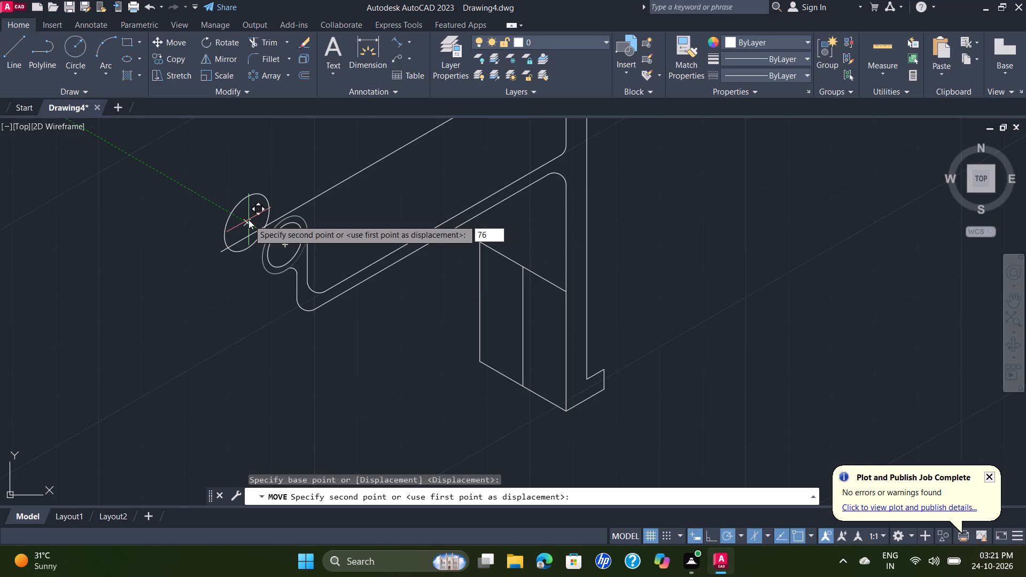
key(Return)
Draw the lower and upper edge lines of the cylinder, joining the rear 52 mm isocircle to the front outer outline.
scroll(248, 220, up, 2)
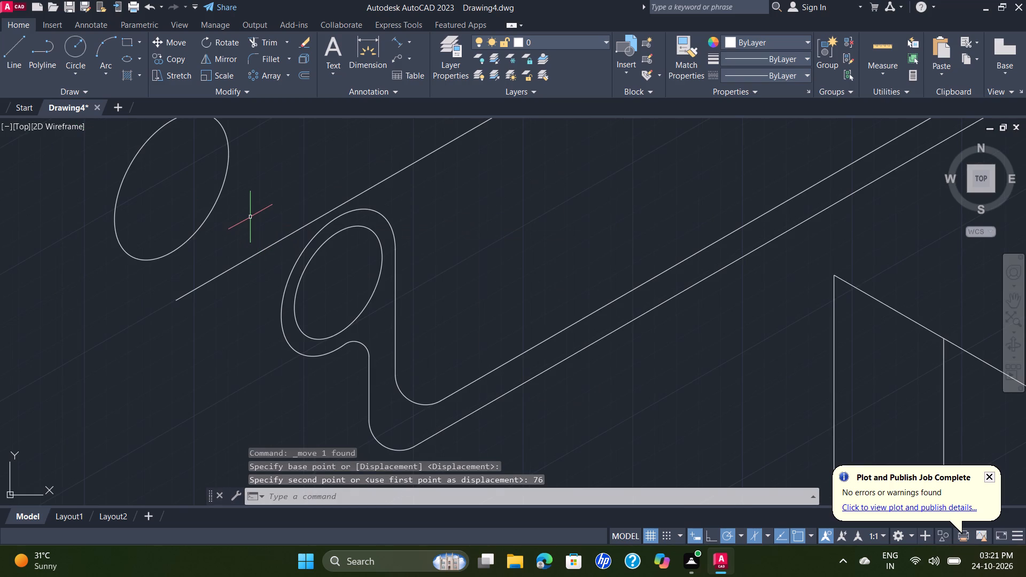
scroll(294, 220, down, 1)
click(16, 49)
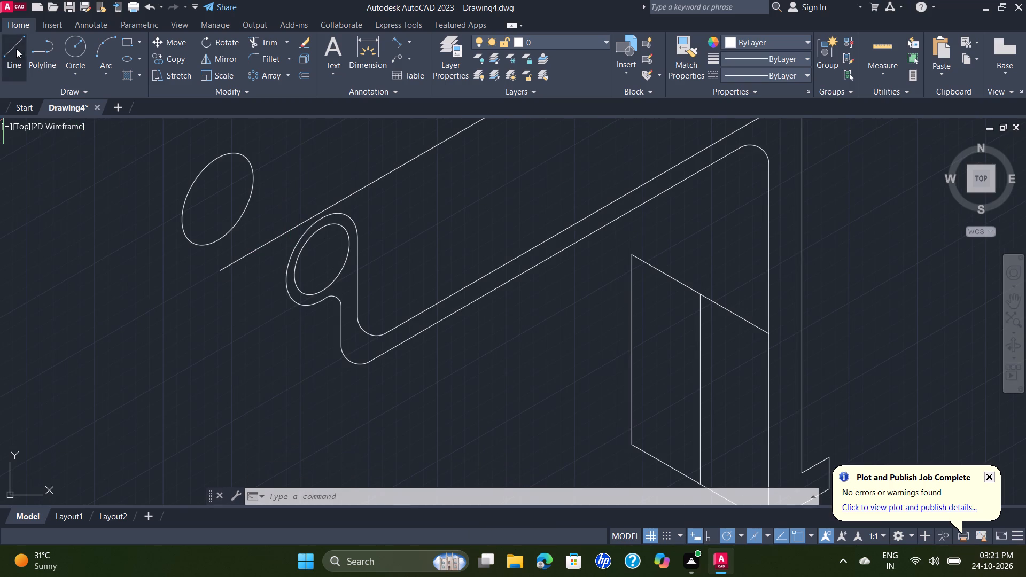
click(189, 243)
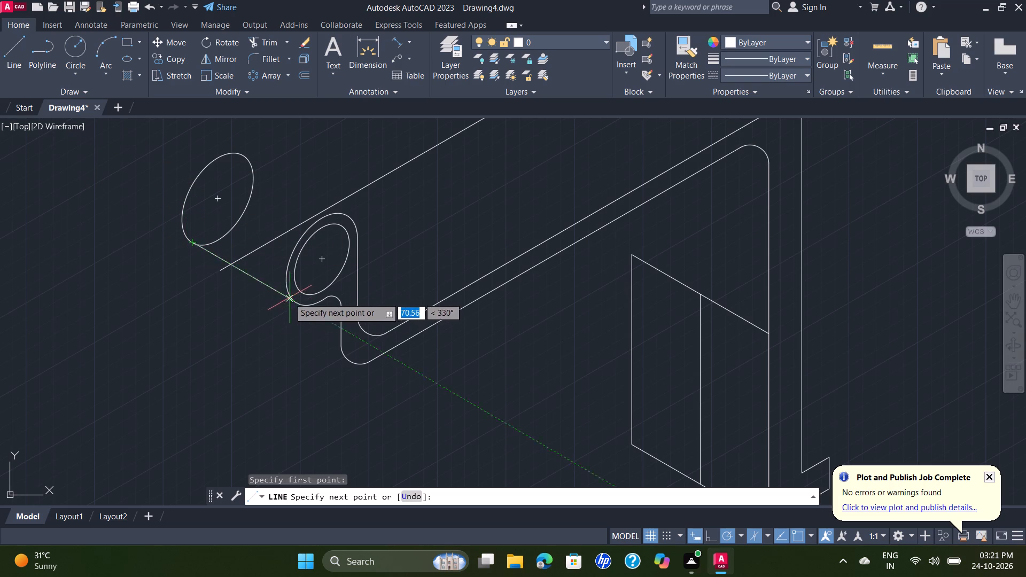
click(300, 305)
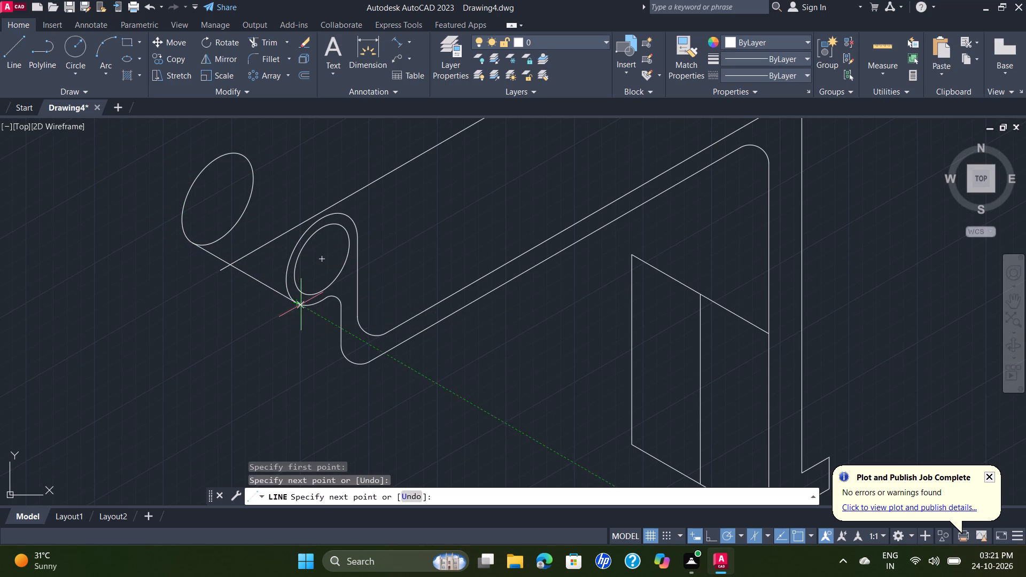
key(Escape)
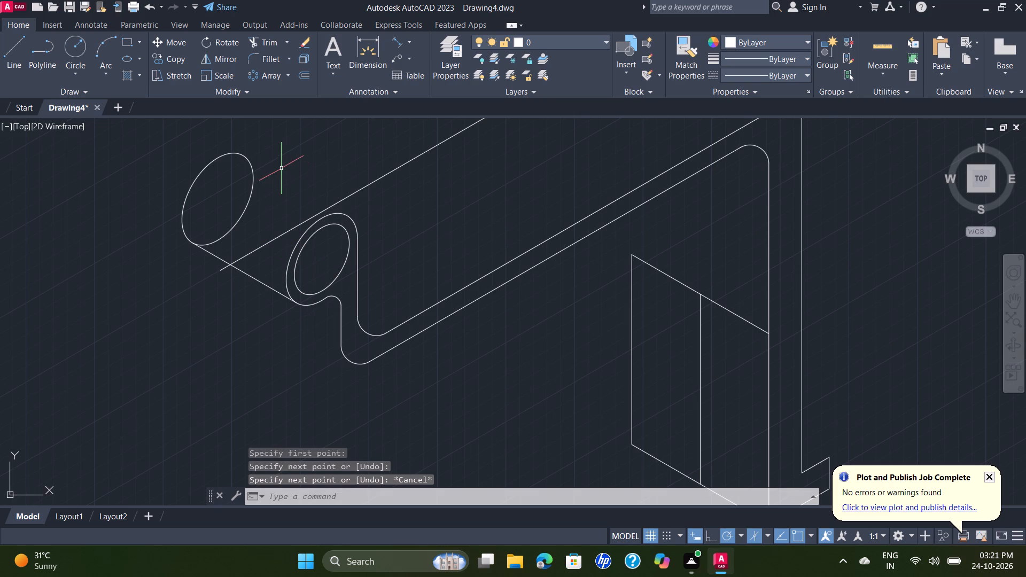
key(space)
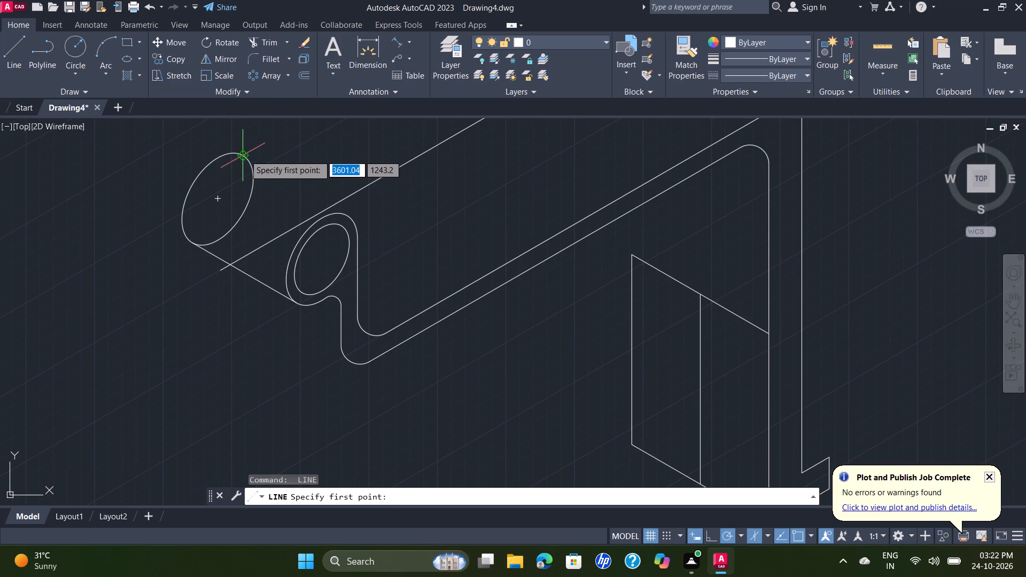
click(245, 155)
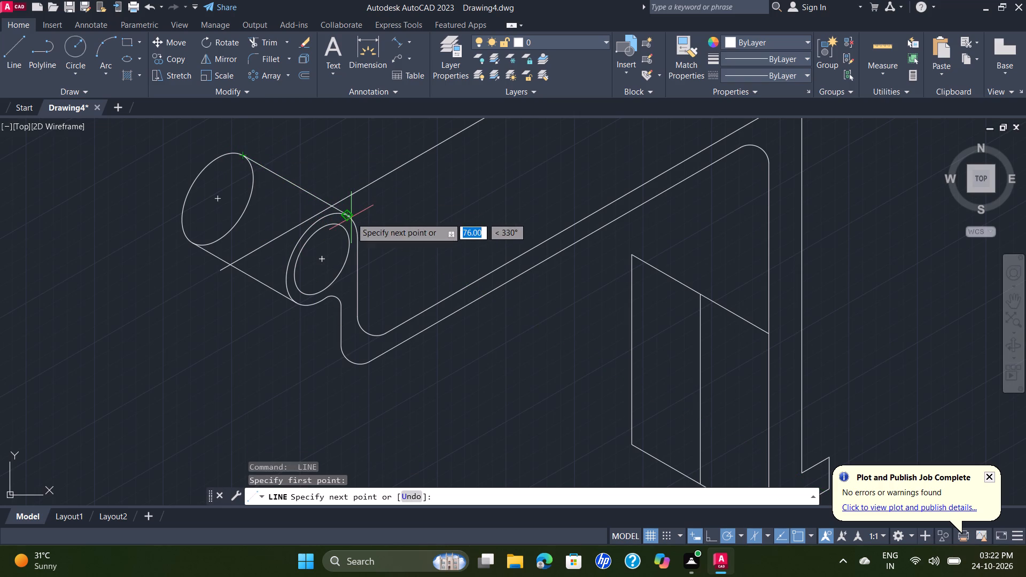
click(348, 214)
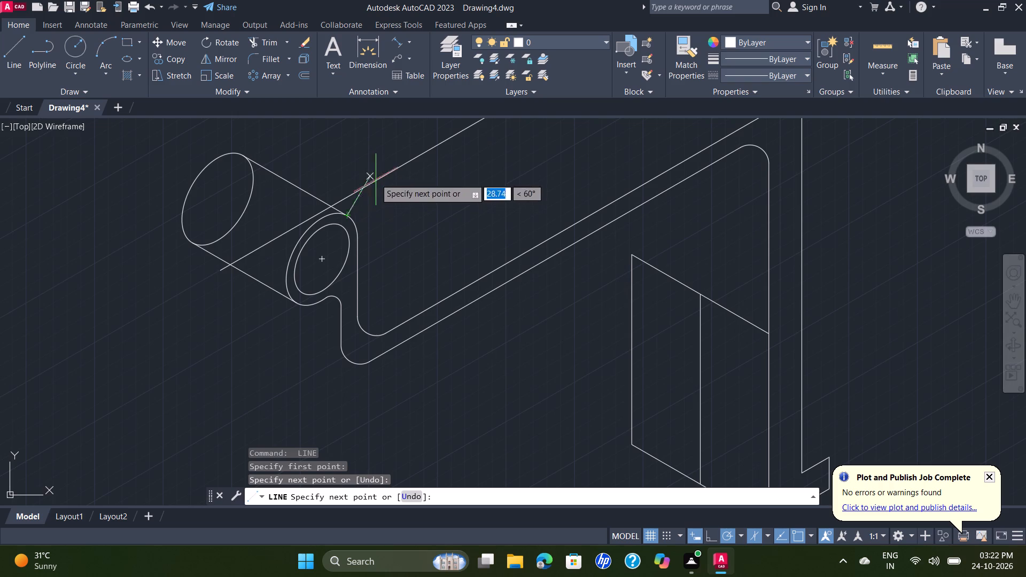
key(Escape)
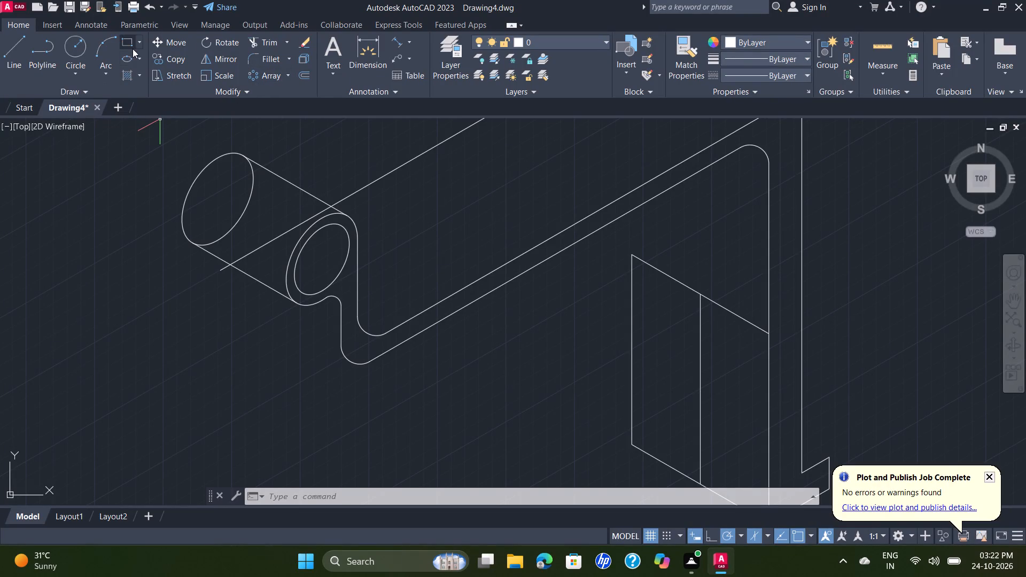
Trim away the hidden inner arc of the rear 52 mm isocircle and the inclined line crossing the cylinder, including its protruding stub.
click(261, 45)
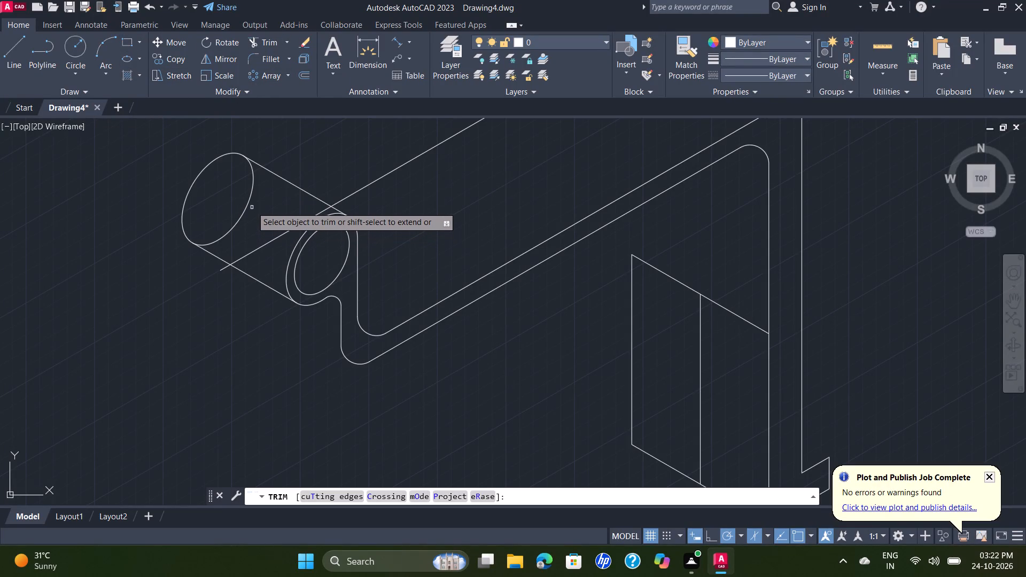
click(249, 205)
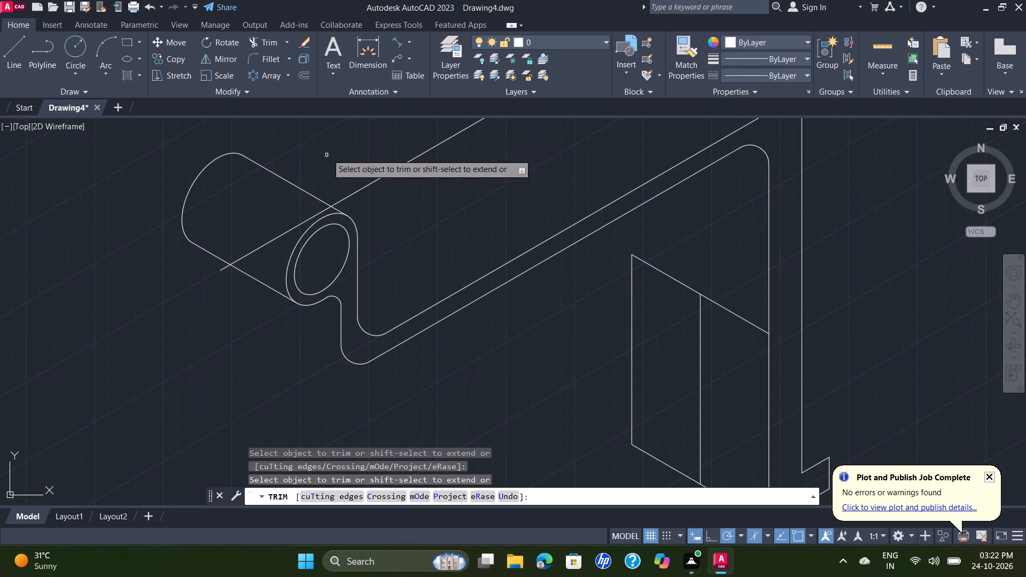
click(260, 250)
click(223, 272)
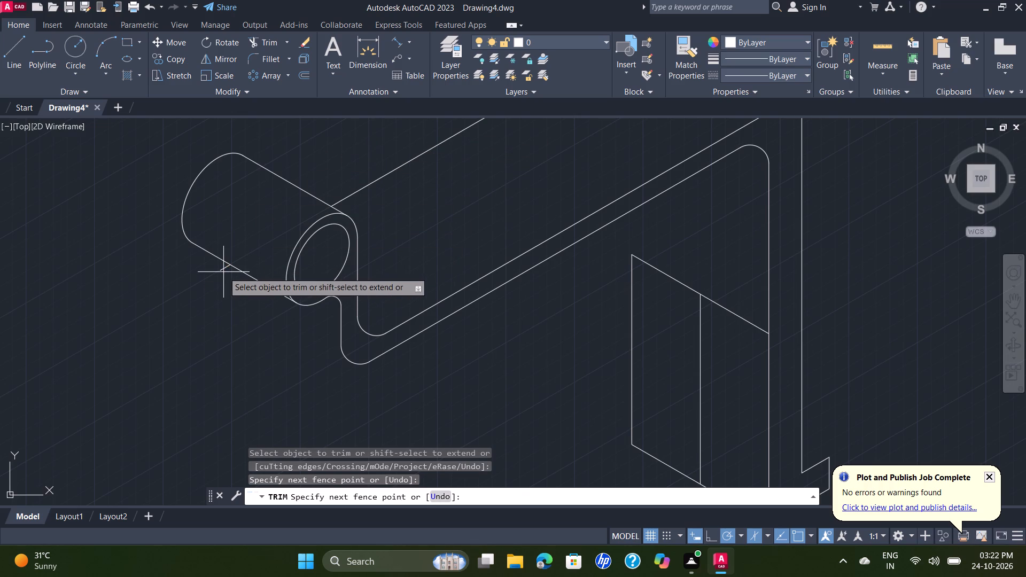
click(224, 268)
click(222, 267)
scroll(220, 297, down, 2)
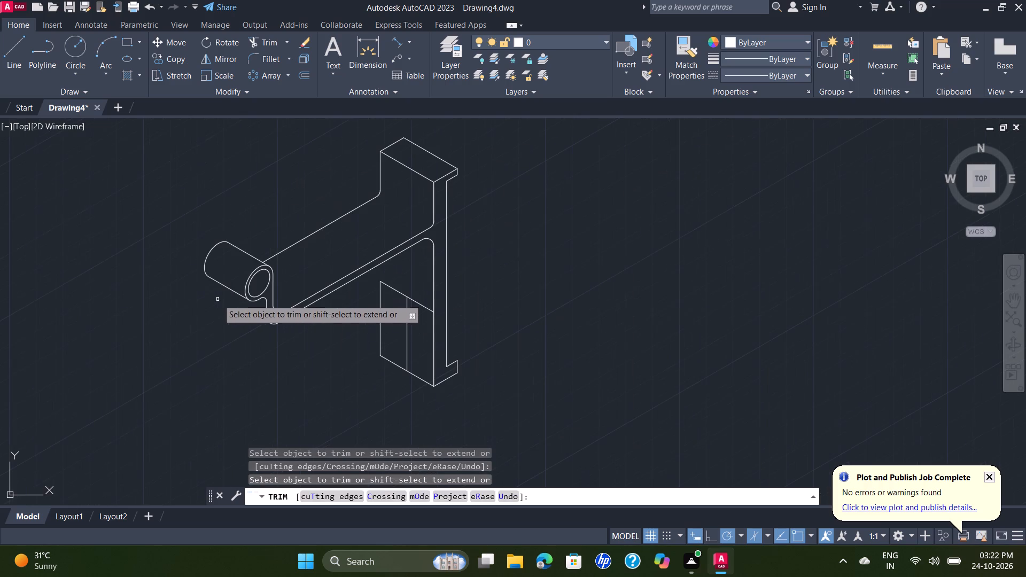
key(Escape)
Draw connected lines from the midpoint of the cylinder's lower edge: 6 mm at 150°, 180 mm vertically down, and 300 mm at 30°.
middle_click(237, 255)
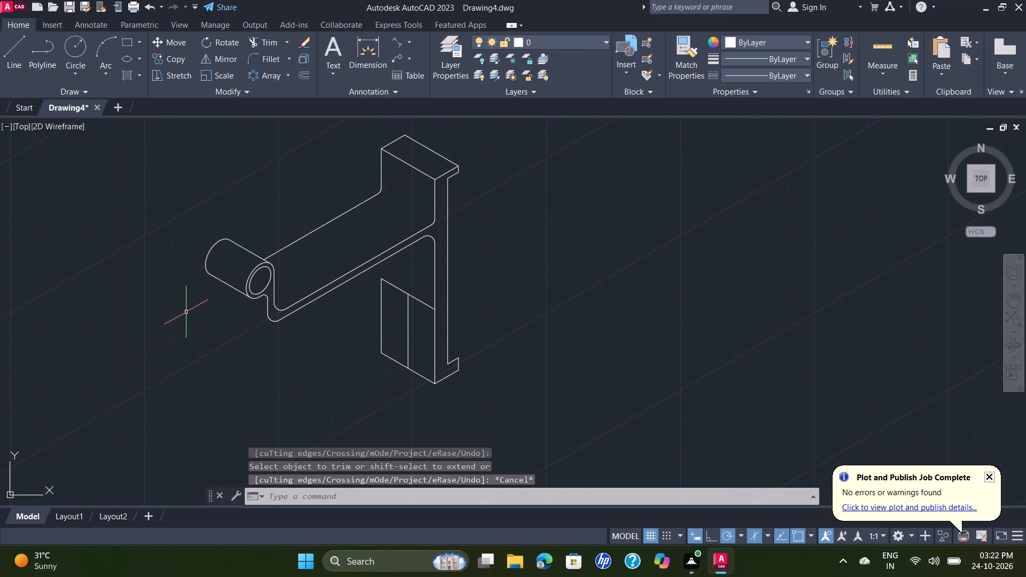
click(14, 57)
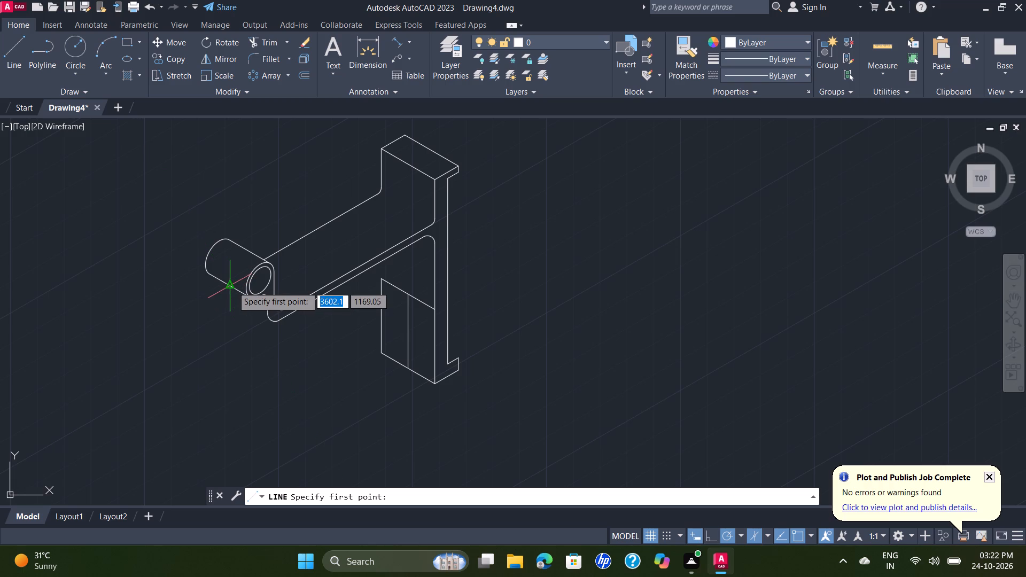
click(232, 286)
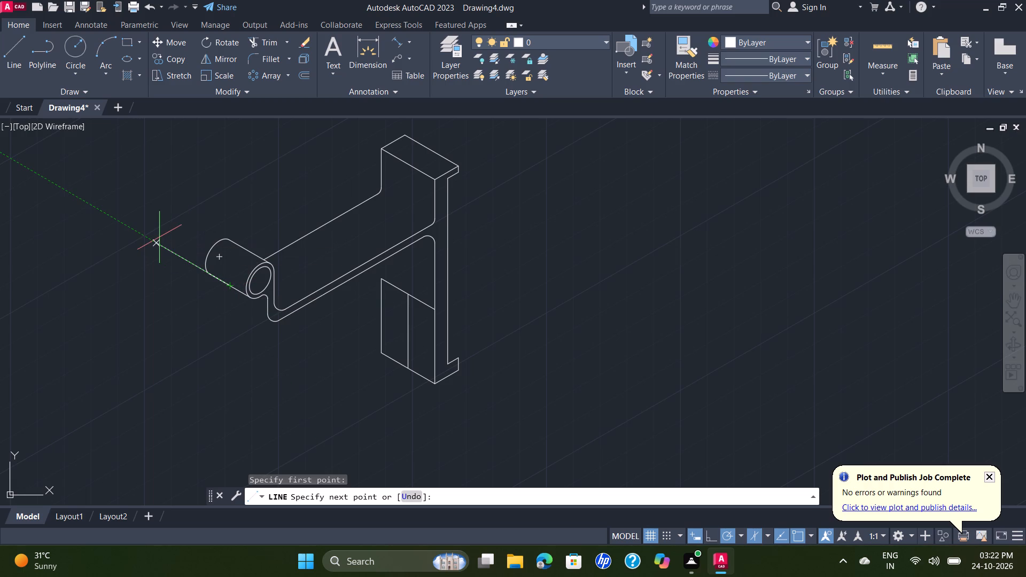
key(6)
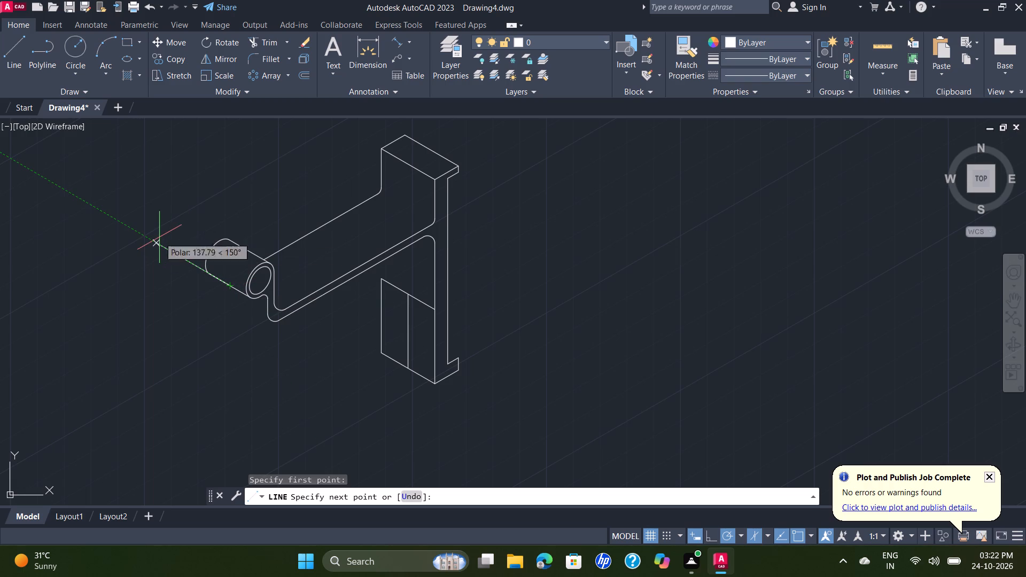
key(Return)
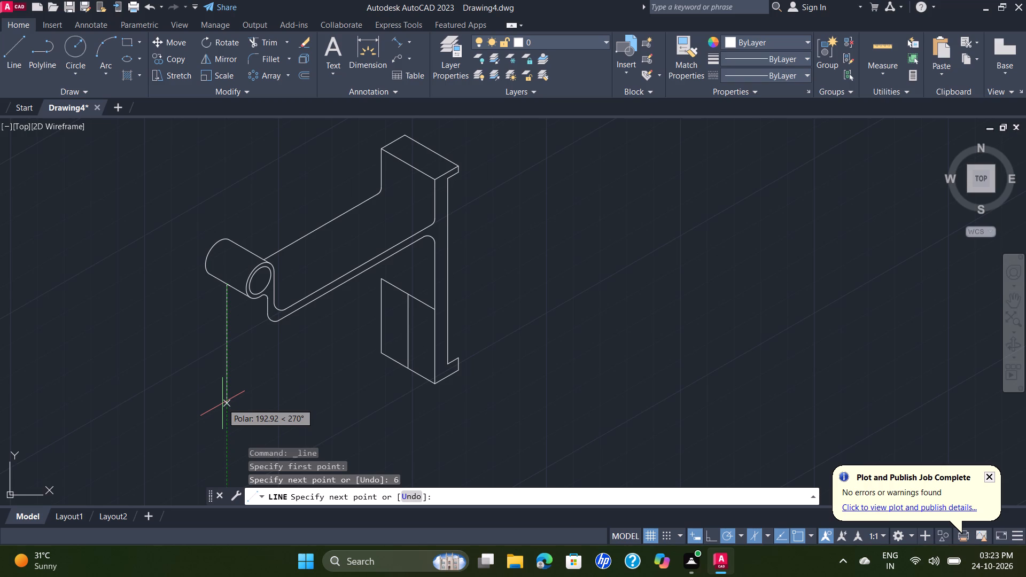
key(1)
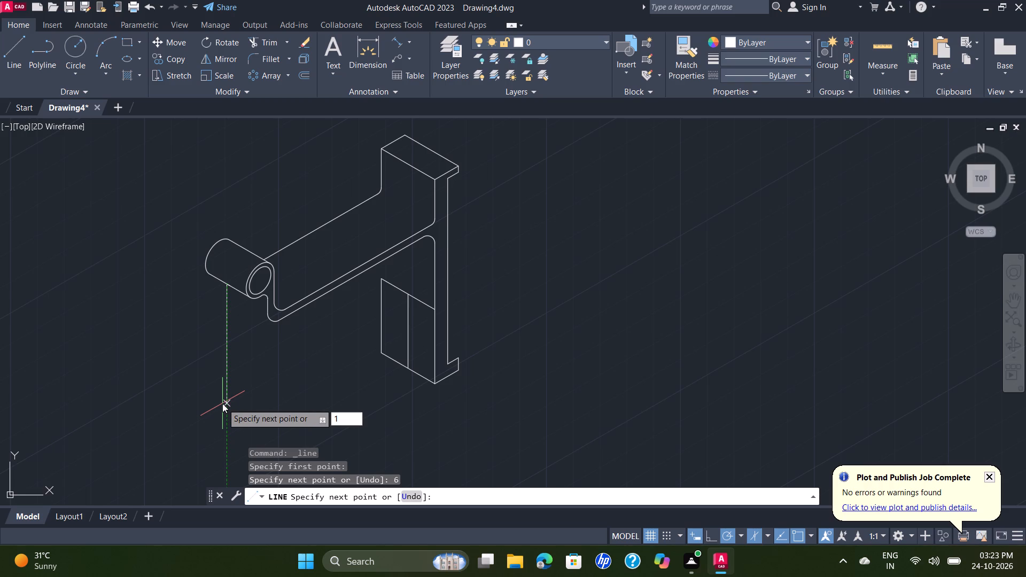
text(80)
key(Return)
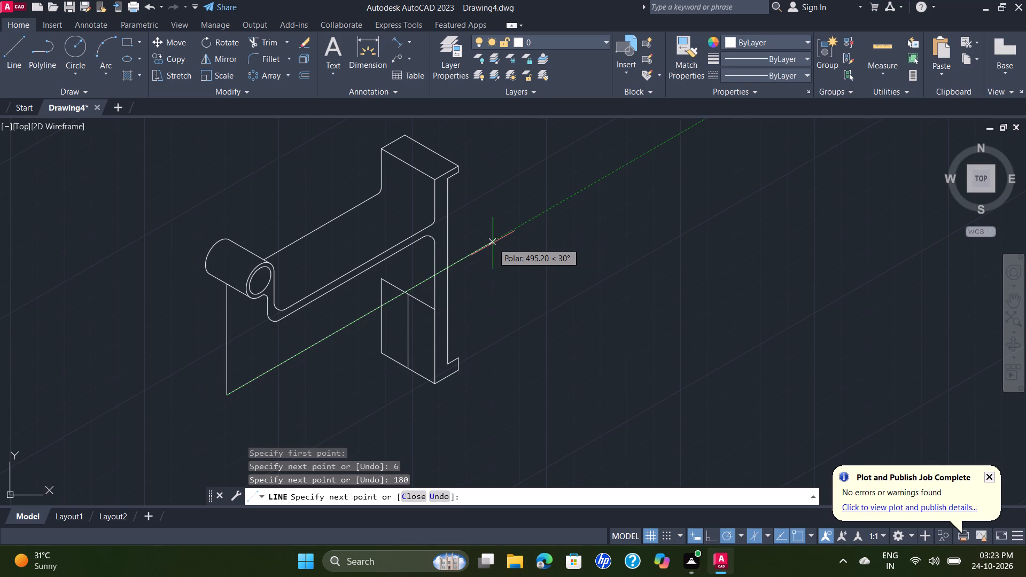
text(300)
key(Return)
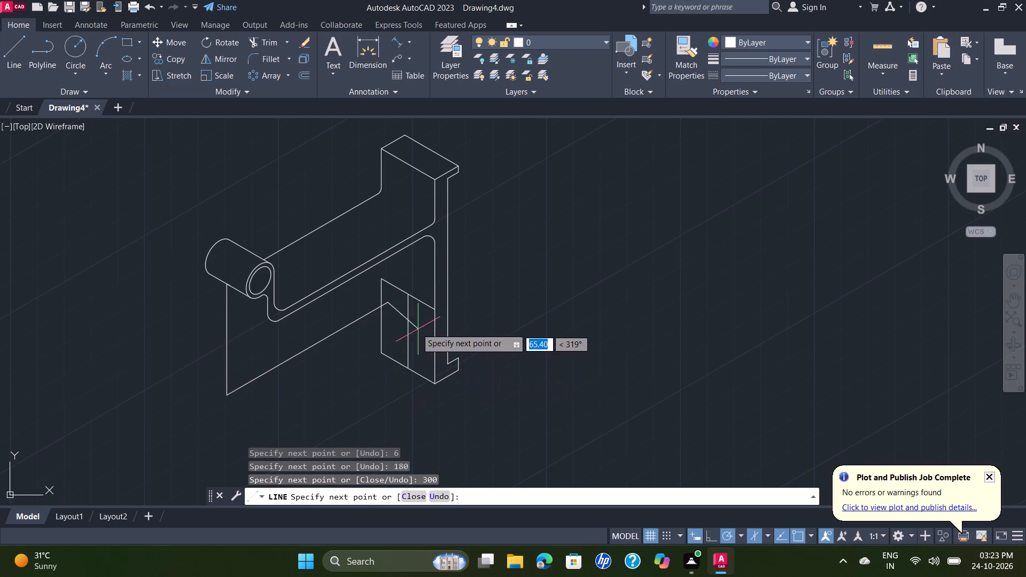
key(Escape)
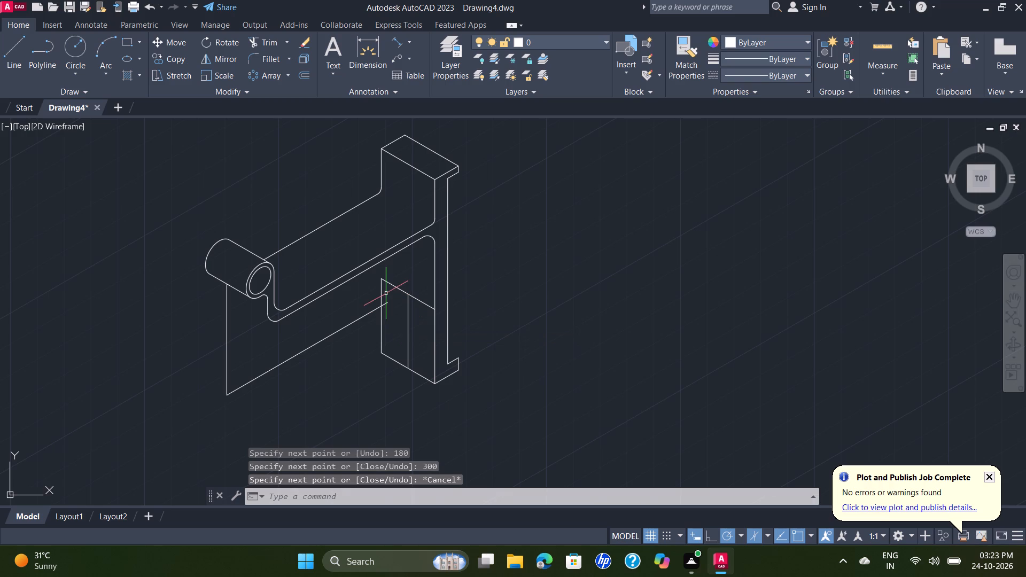
Fillet the corner between the 180 mm vertical line and the 300 mm inclined line with a 70 mm radius.
click(269, 65)
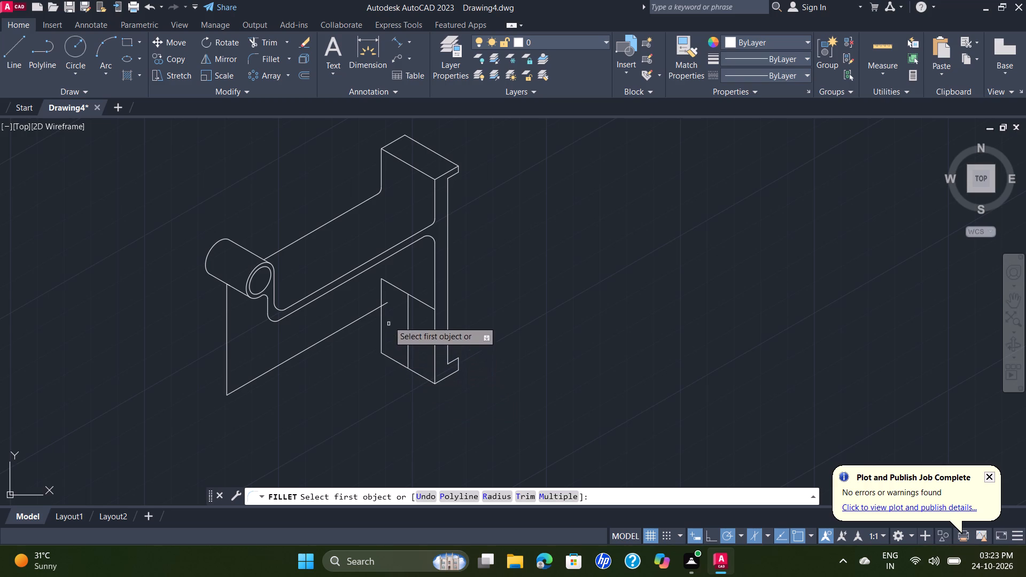
click(224, 342)
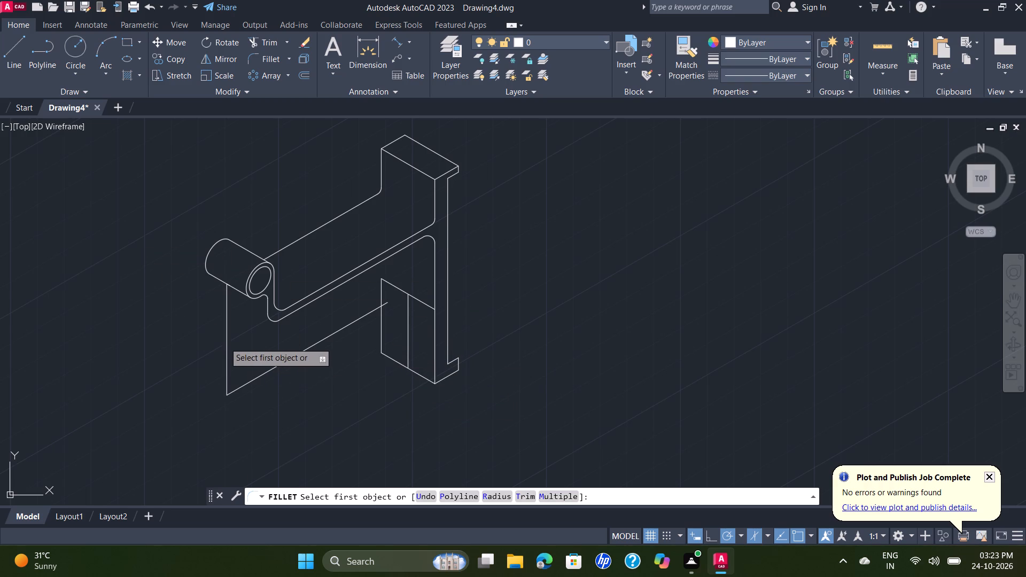
click(228, 364)
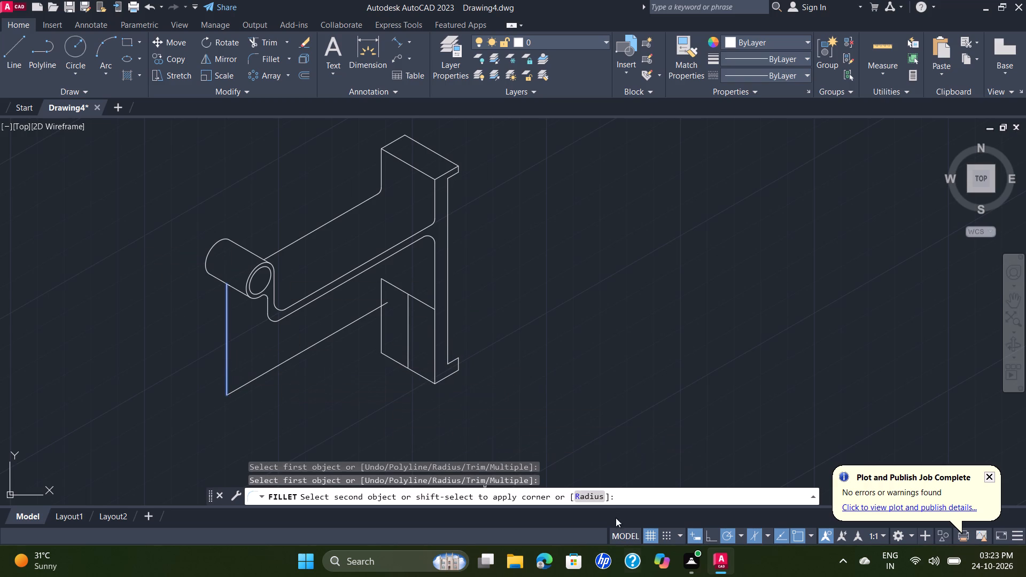
click(594, 497)
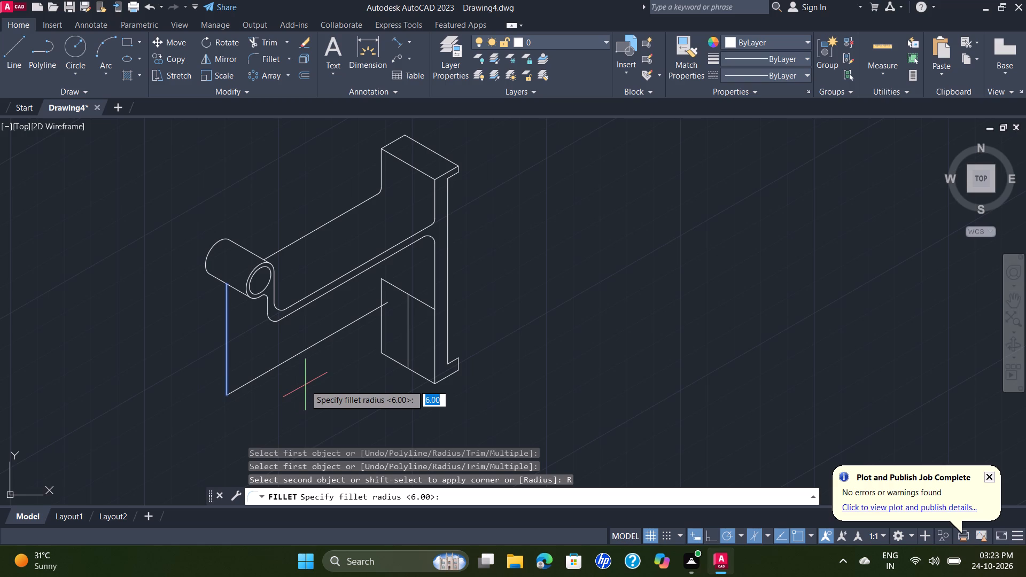
text(70)
key(Return)
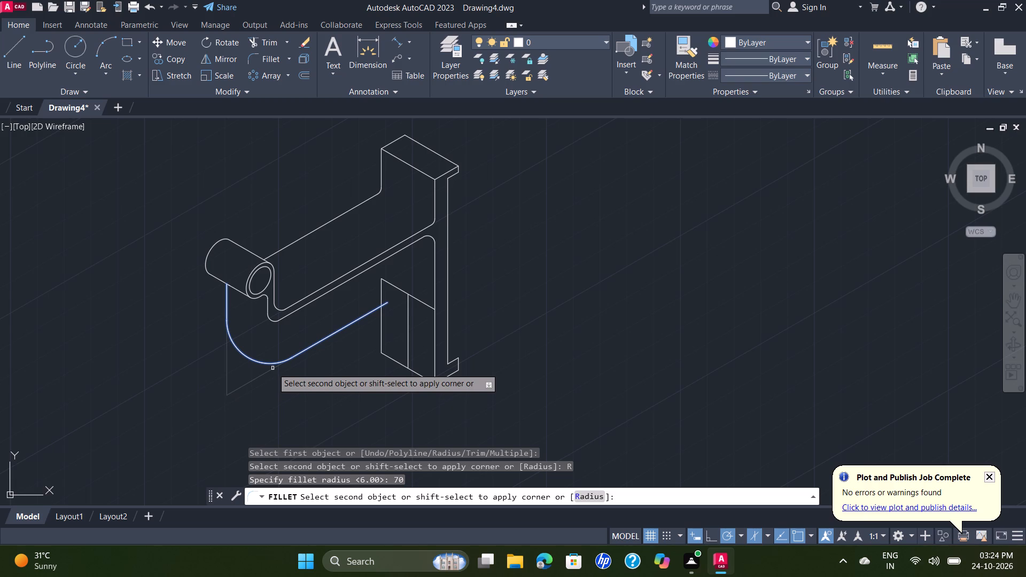
click(273, 368)
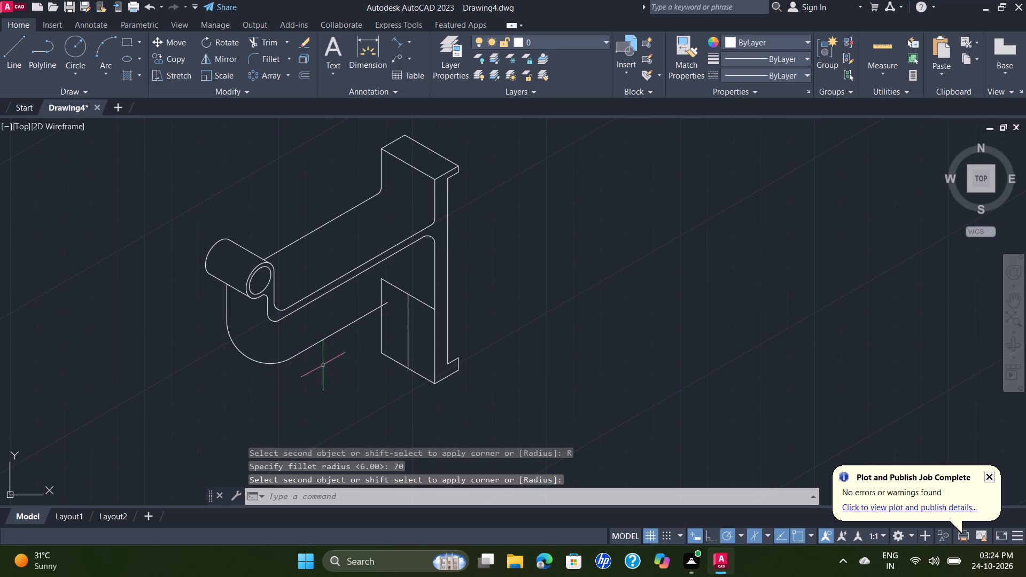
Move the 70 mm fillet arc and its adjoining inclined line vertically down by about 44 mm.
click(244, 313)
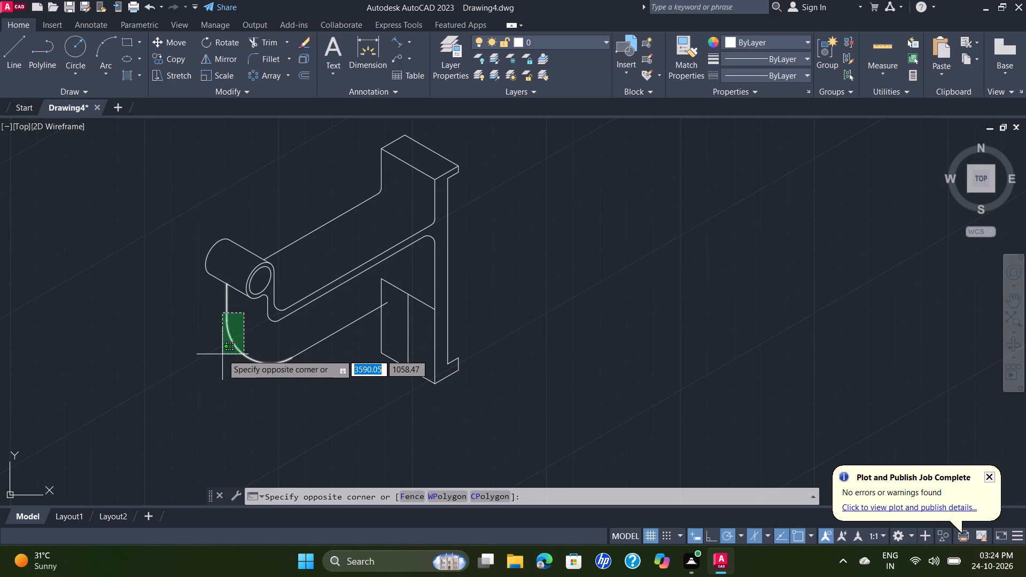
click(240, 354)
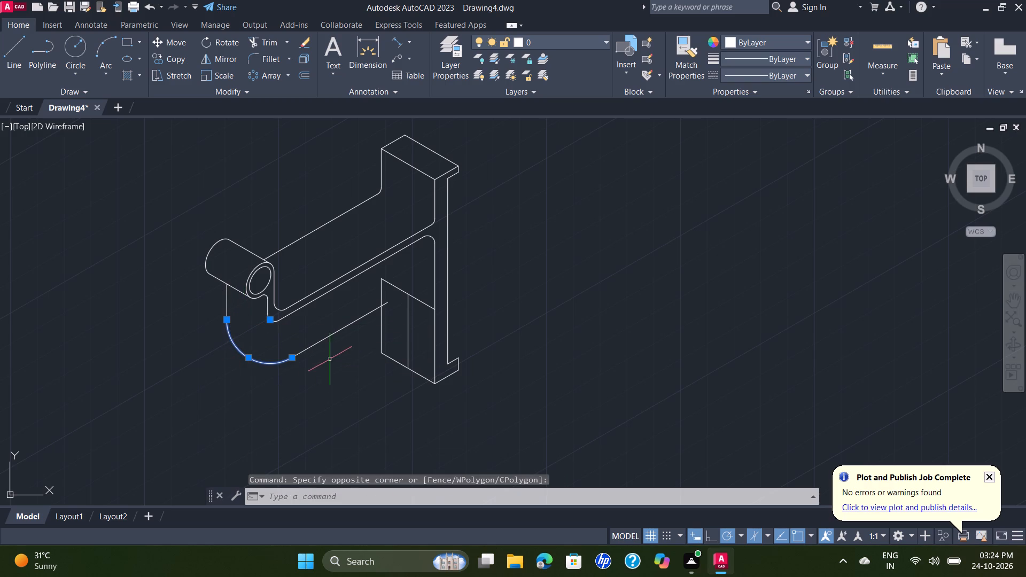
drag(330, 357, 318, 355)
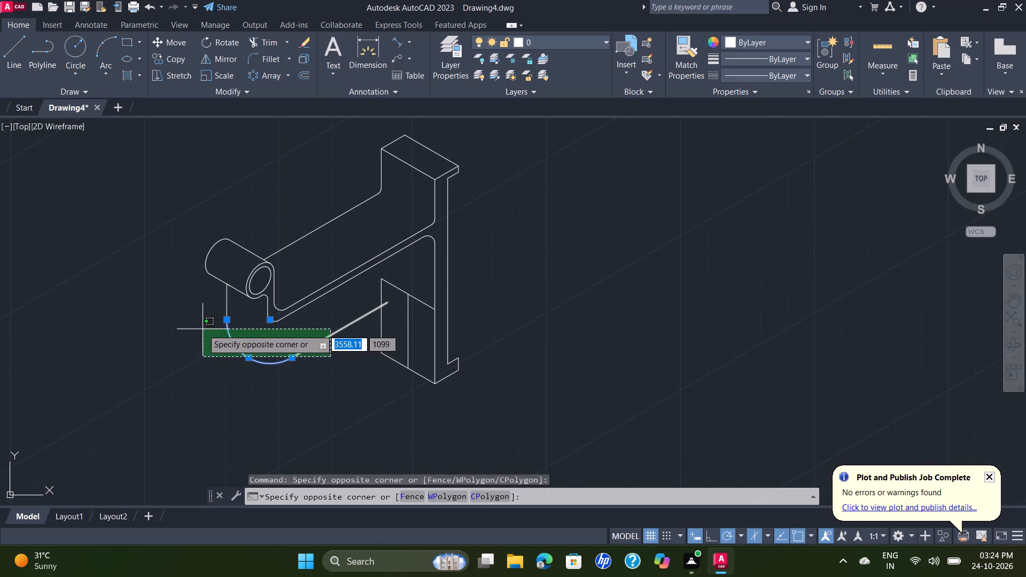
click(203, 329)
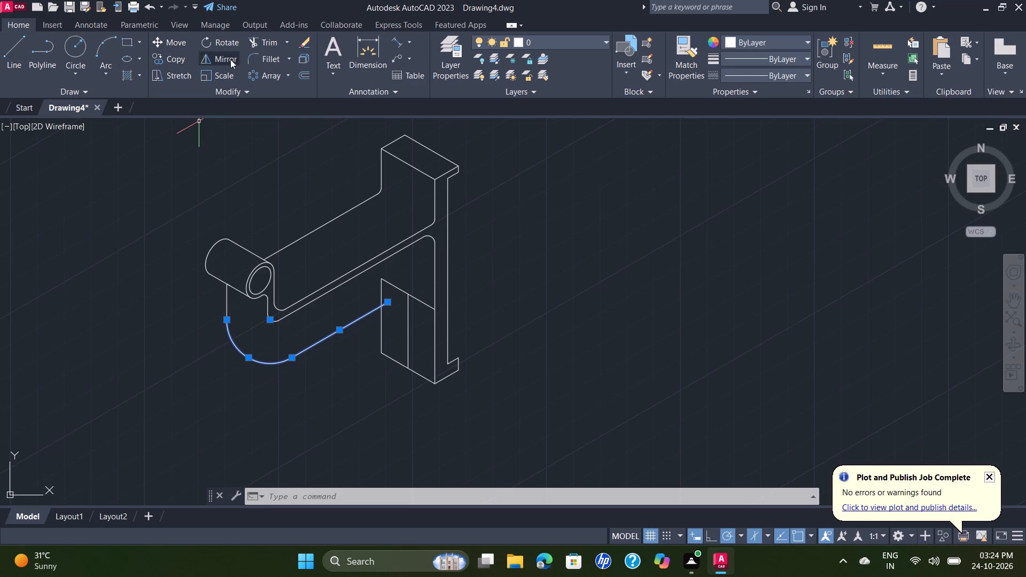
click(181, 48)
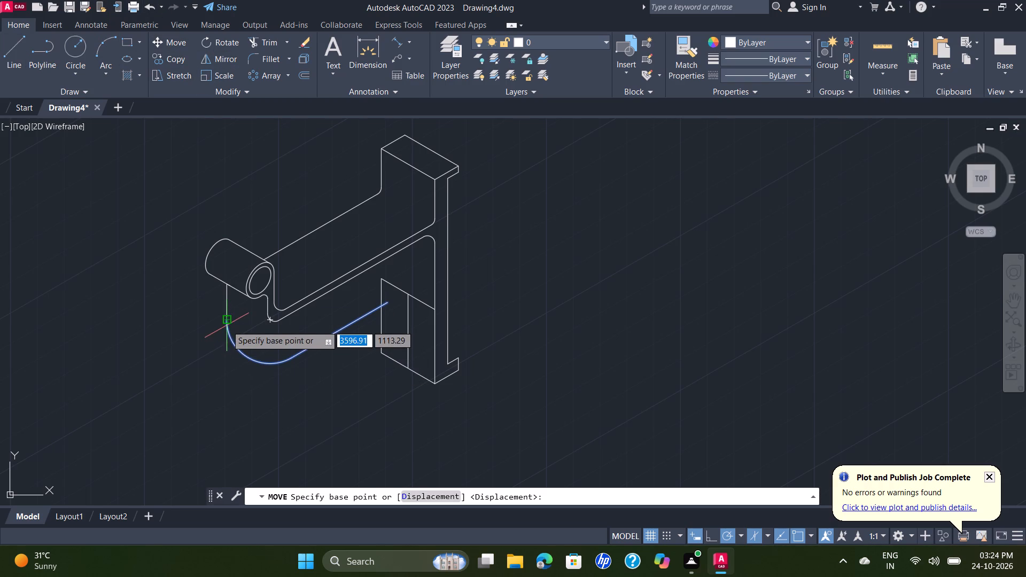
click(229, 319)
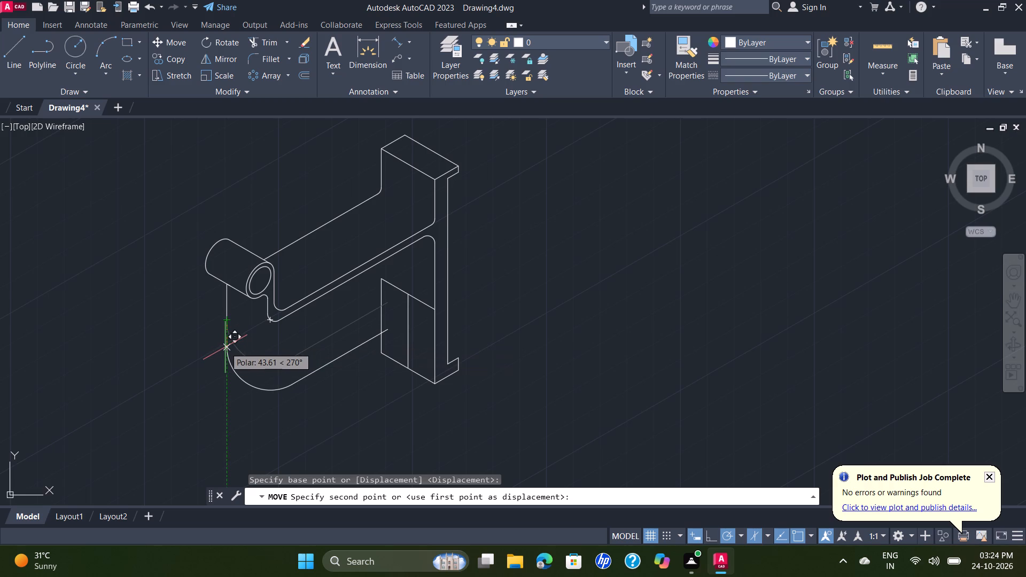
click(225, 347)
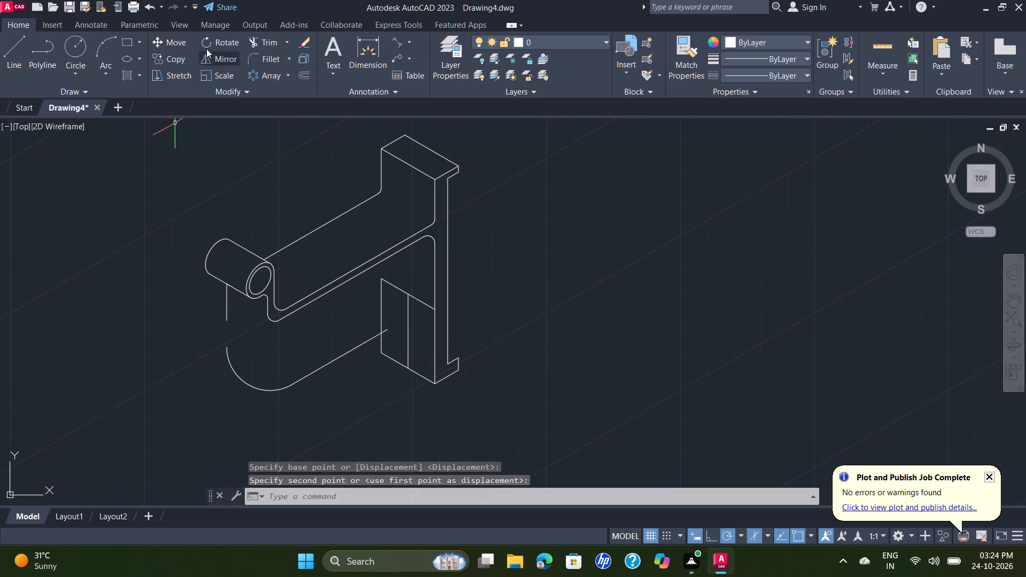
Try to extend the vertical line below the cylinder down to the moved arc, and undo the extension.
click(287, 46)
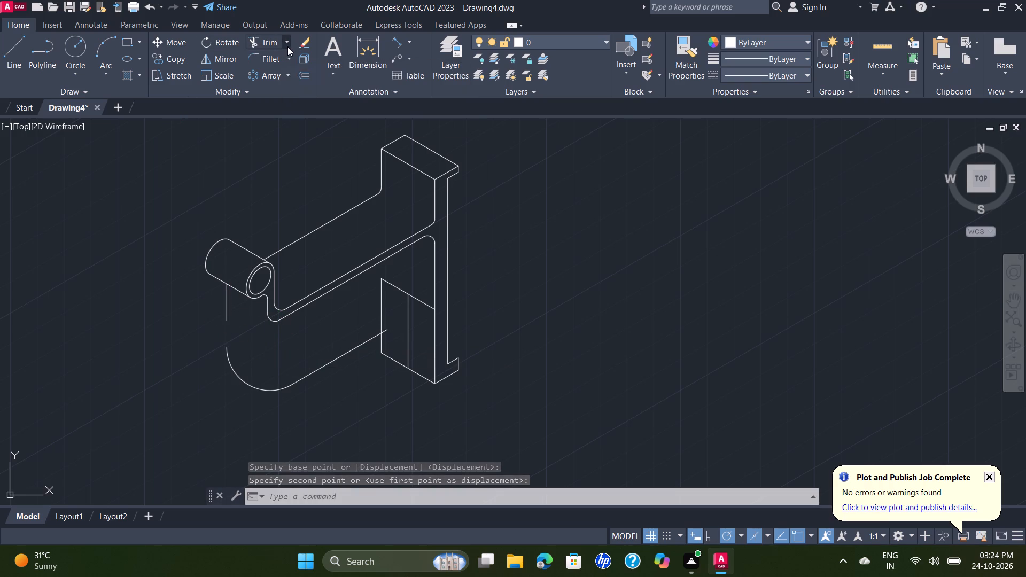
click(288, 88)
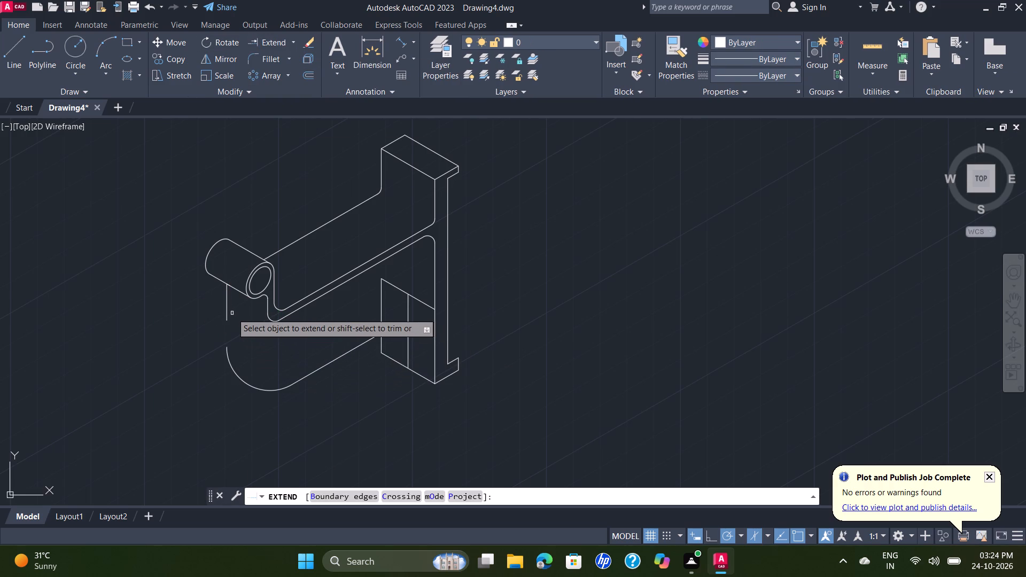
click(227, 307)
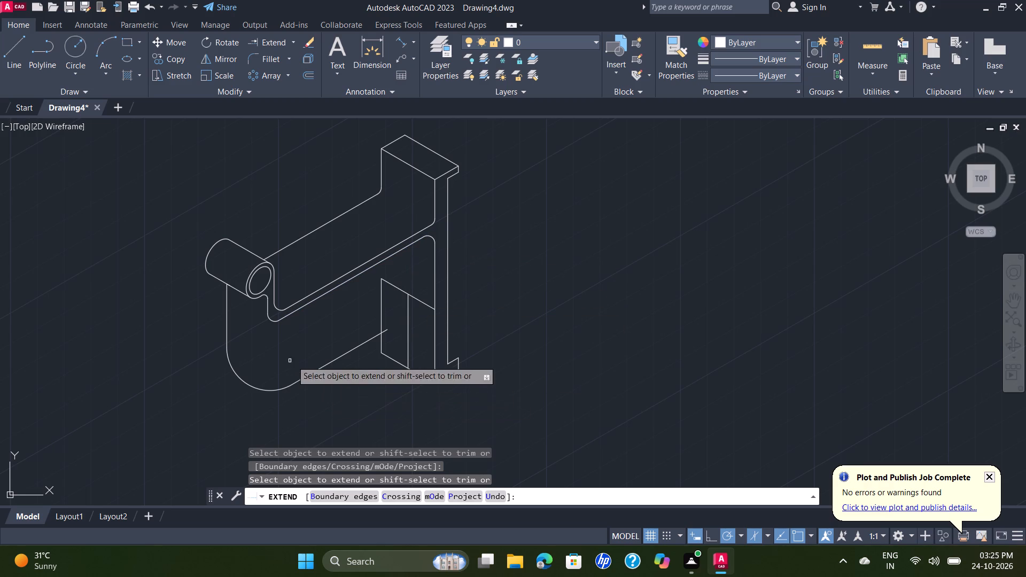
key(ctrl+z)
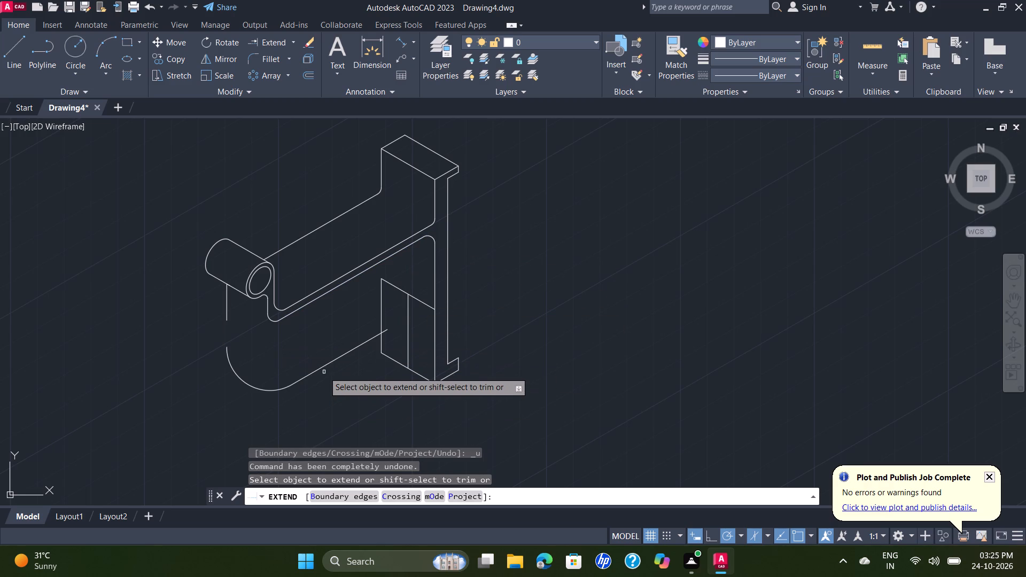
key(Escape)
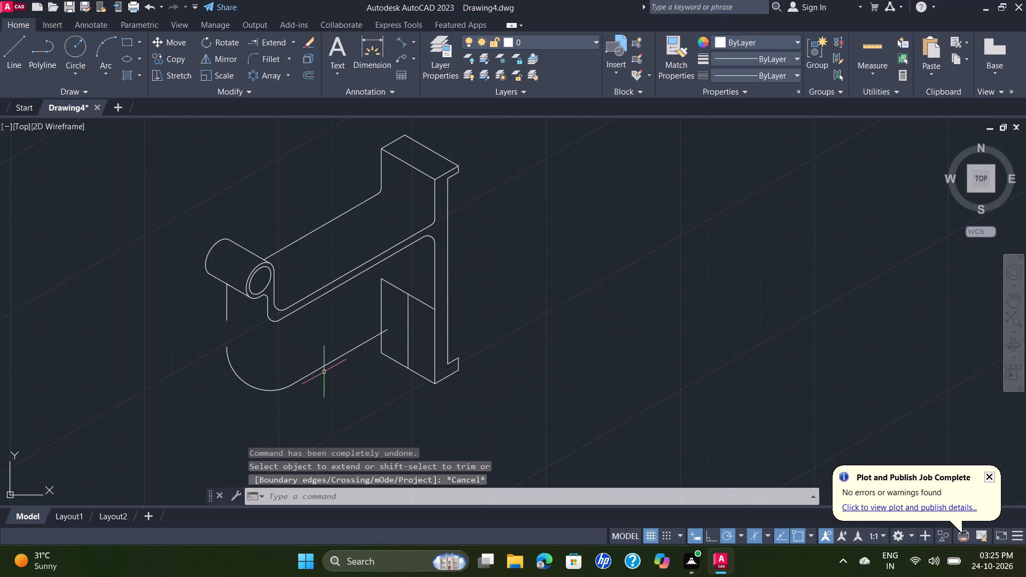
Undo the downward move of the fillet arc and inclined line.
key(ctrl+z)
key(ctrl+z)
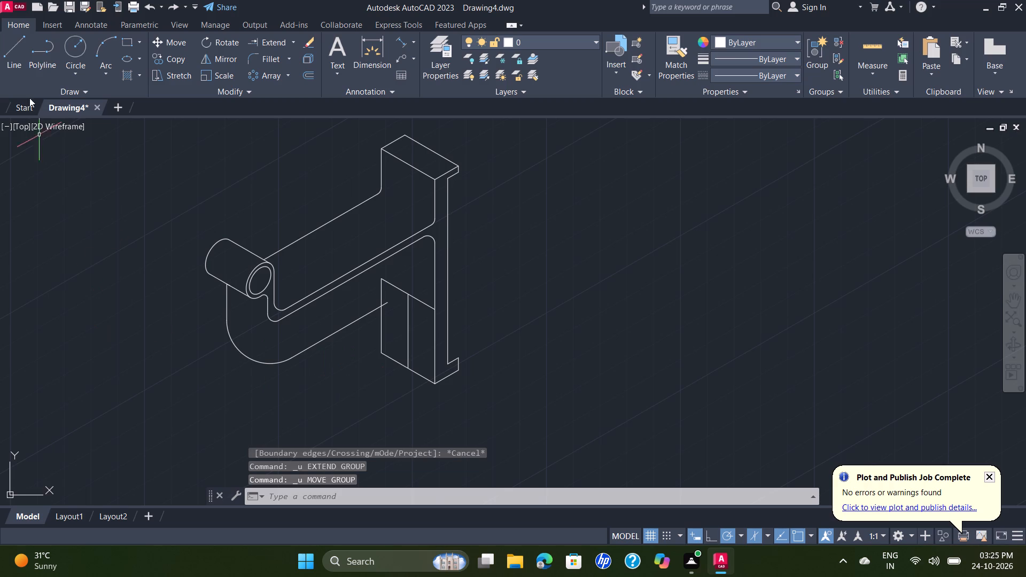
Draw a vertical line about 87 mm long from the upper end of the rib's inclined line down to the flange's bottom edge.
click(13, 54)
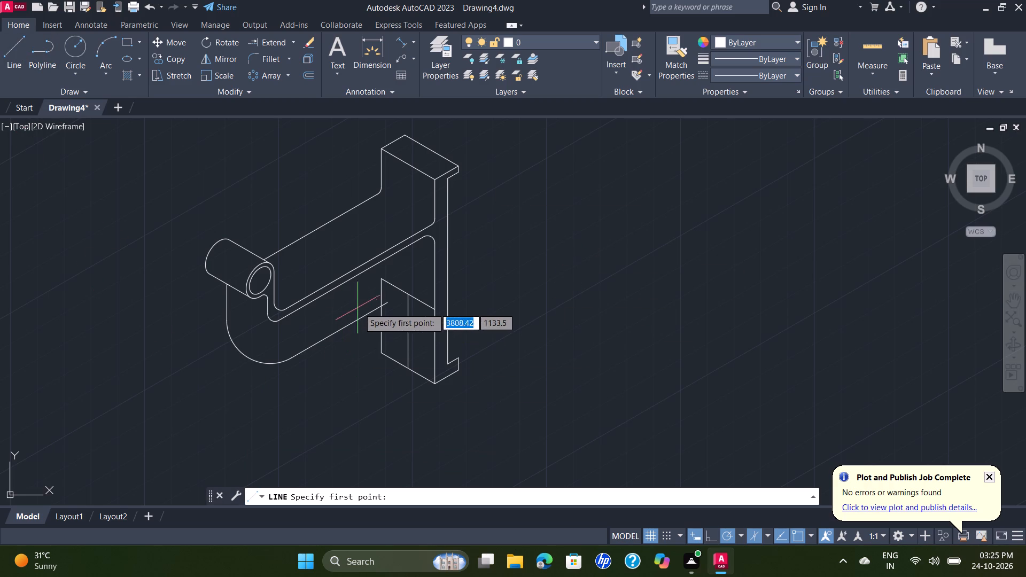
click(388, 304)
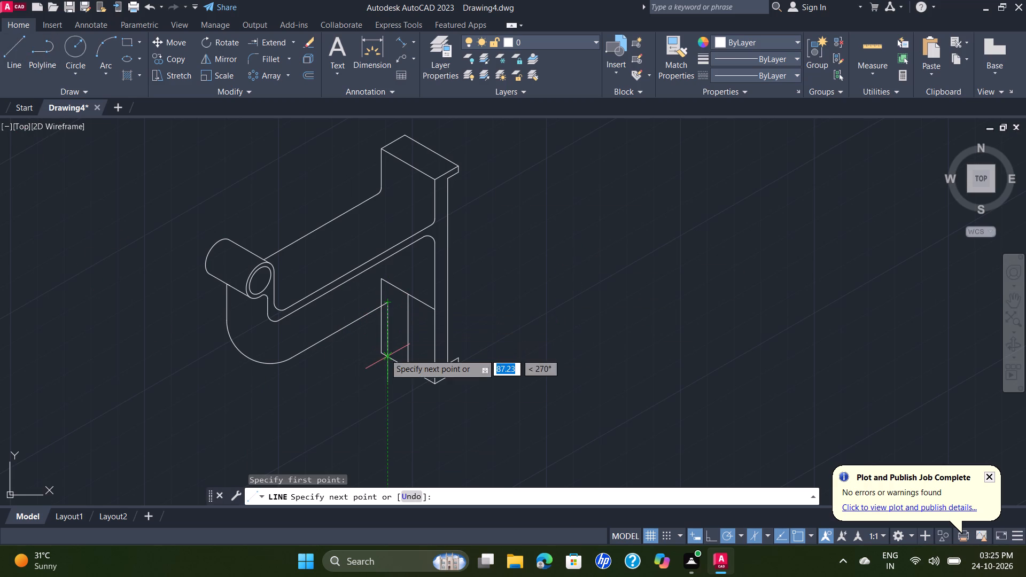
click(384, 357)
key(Escape)
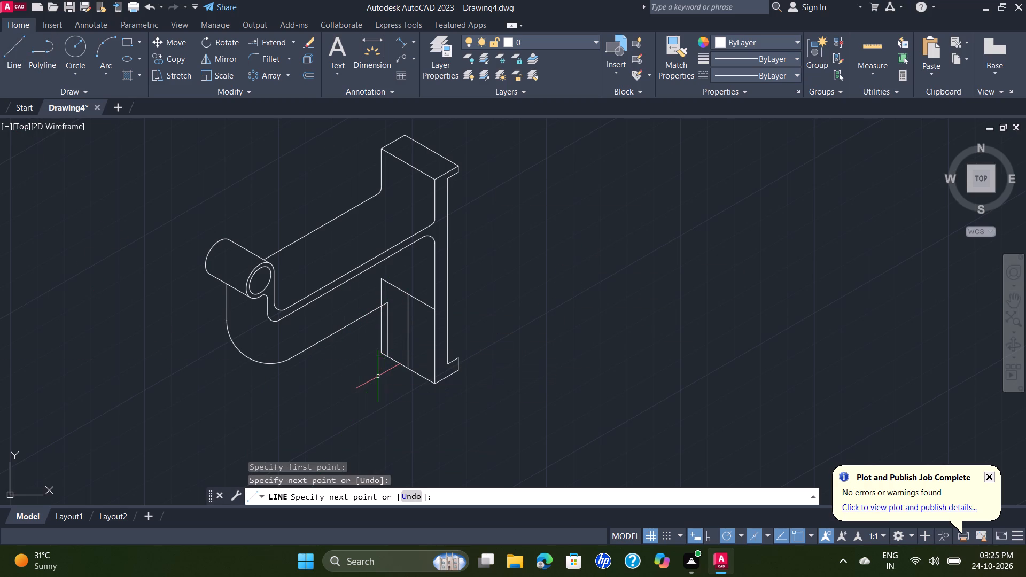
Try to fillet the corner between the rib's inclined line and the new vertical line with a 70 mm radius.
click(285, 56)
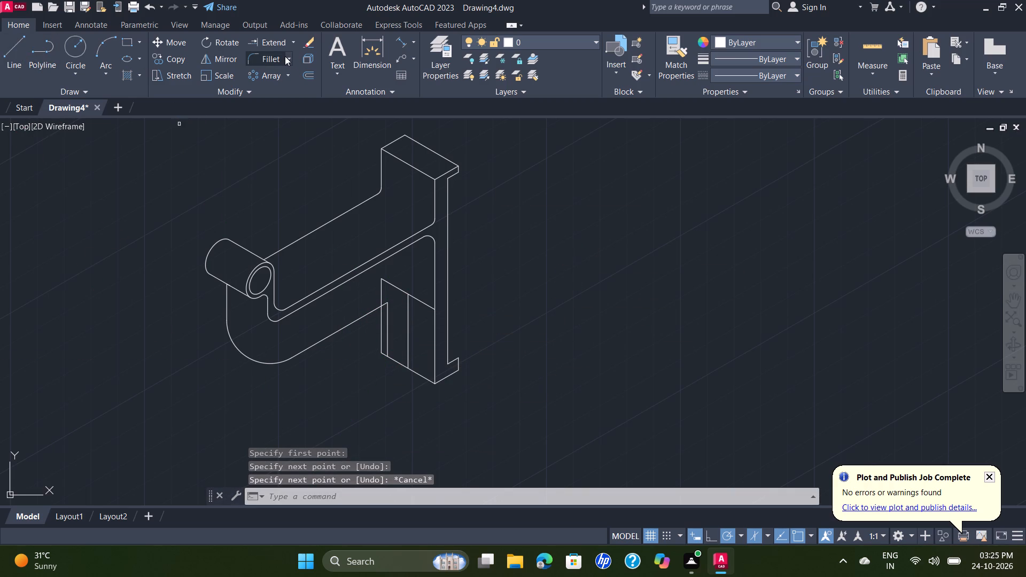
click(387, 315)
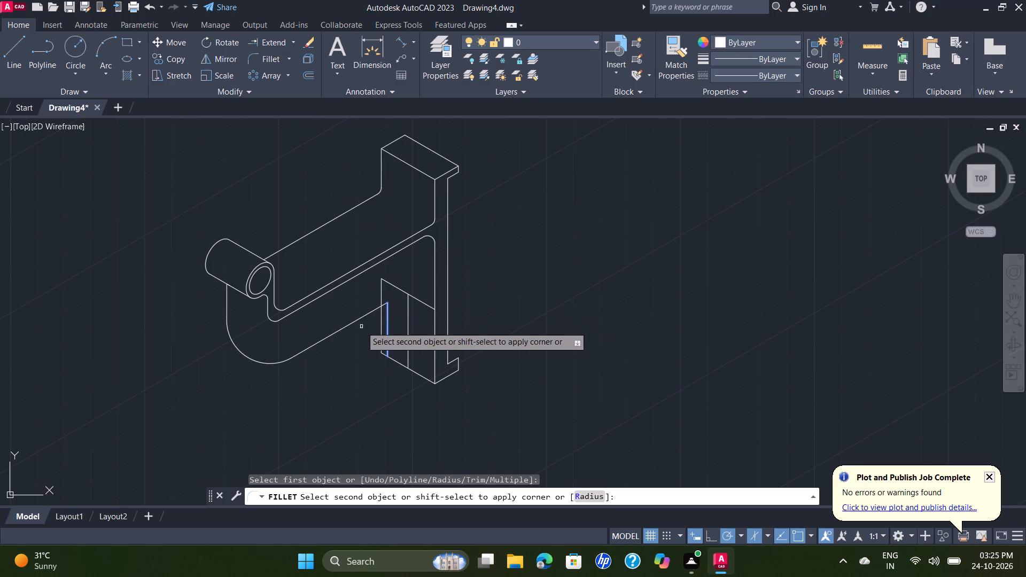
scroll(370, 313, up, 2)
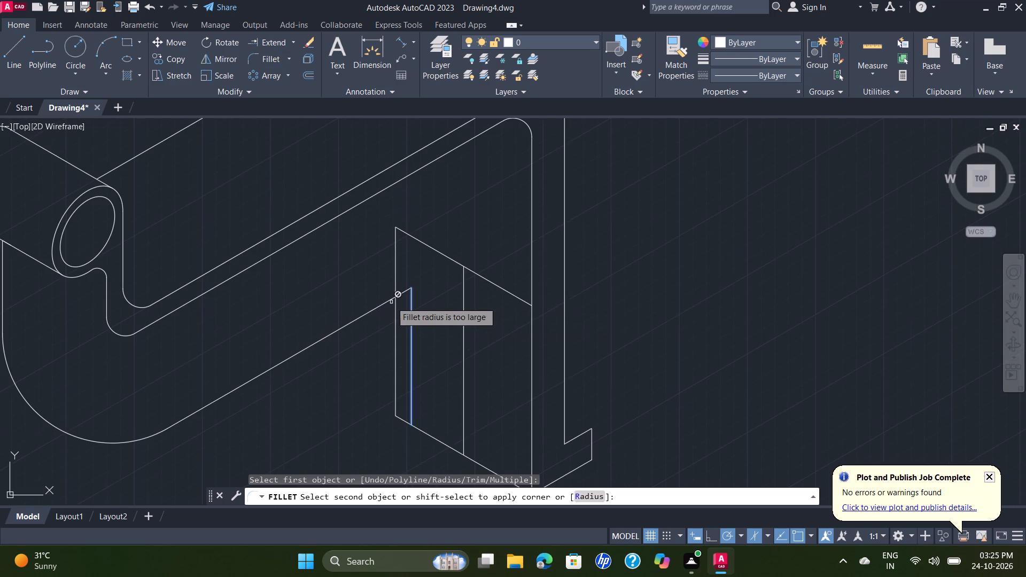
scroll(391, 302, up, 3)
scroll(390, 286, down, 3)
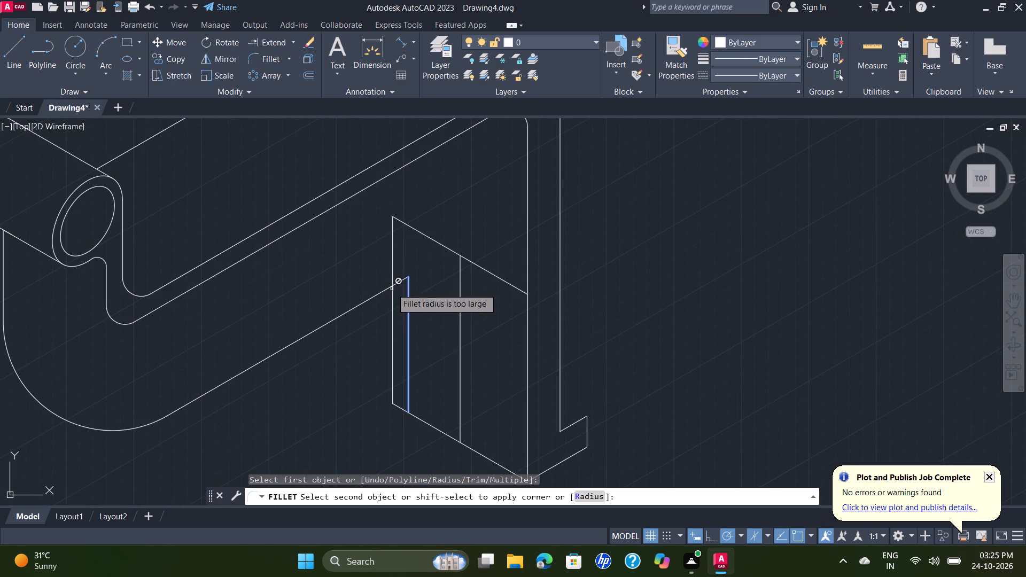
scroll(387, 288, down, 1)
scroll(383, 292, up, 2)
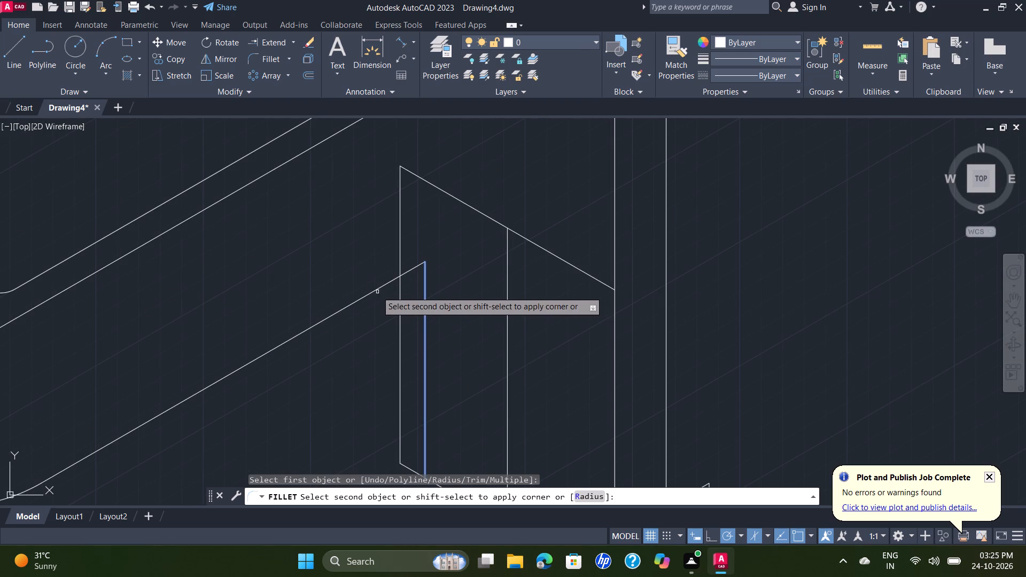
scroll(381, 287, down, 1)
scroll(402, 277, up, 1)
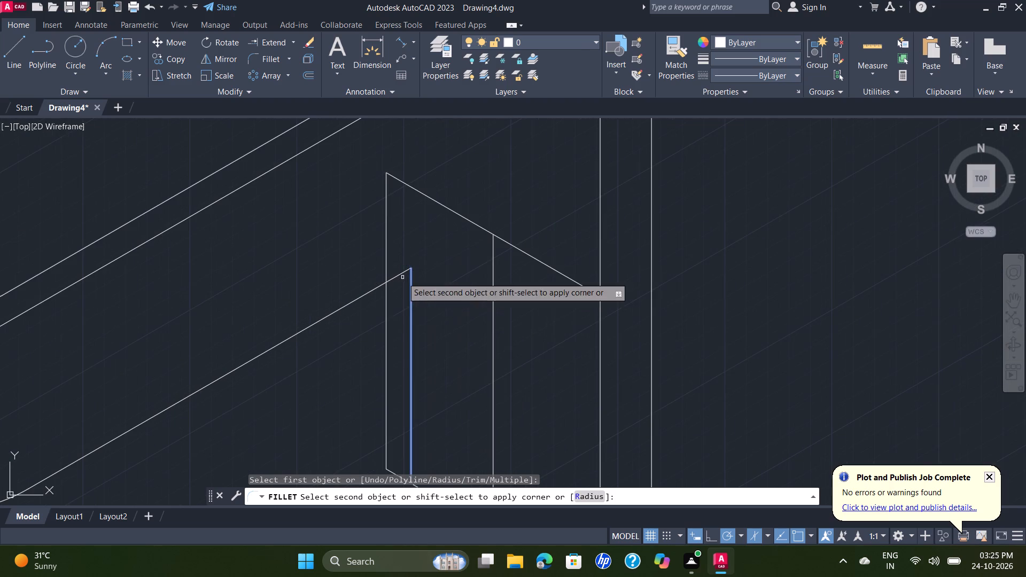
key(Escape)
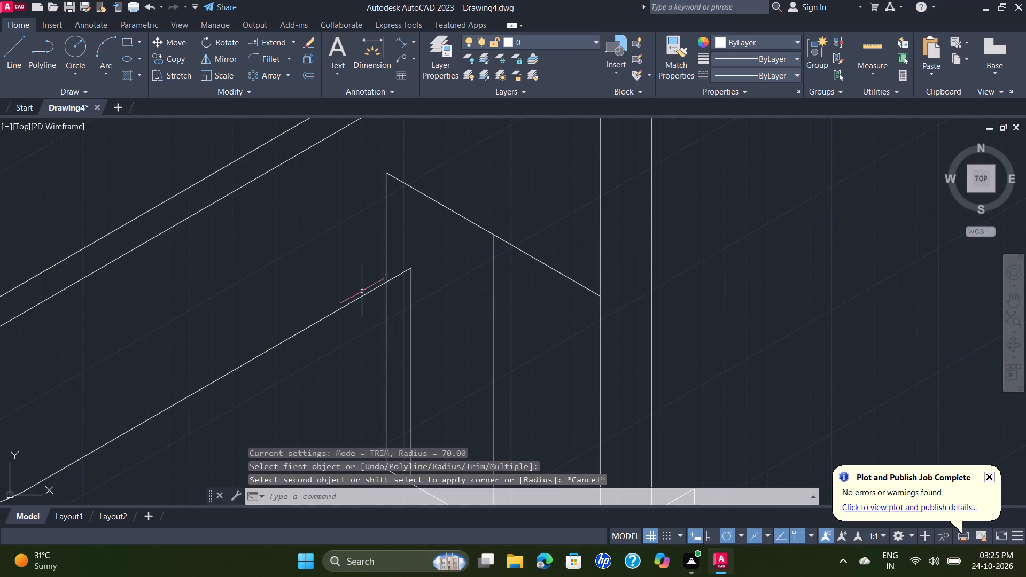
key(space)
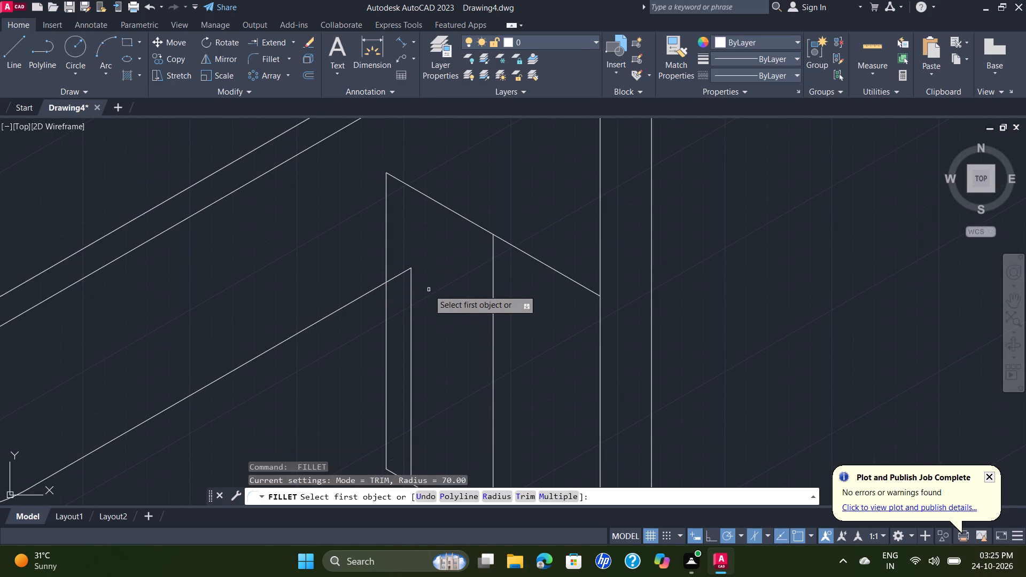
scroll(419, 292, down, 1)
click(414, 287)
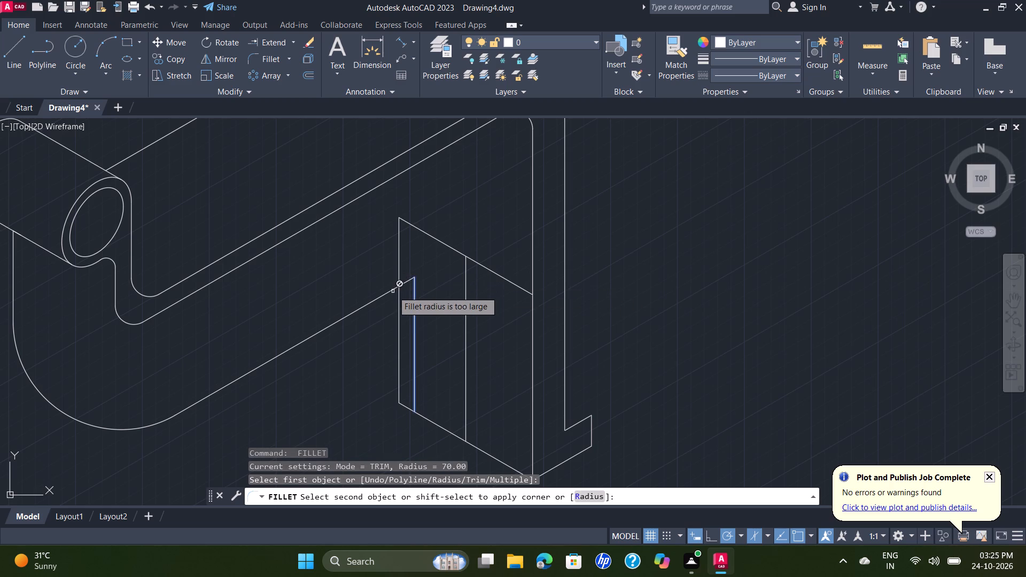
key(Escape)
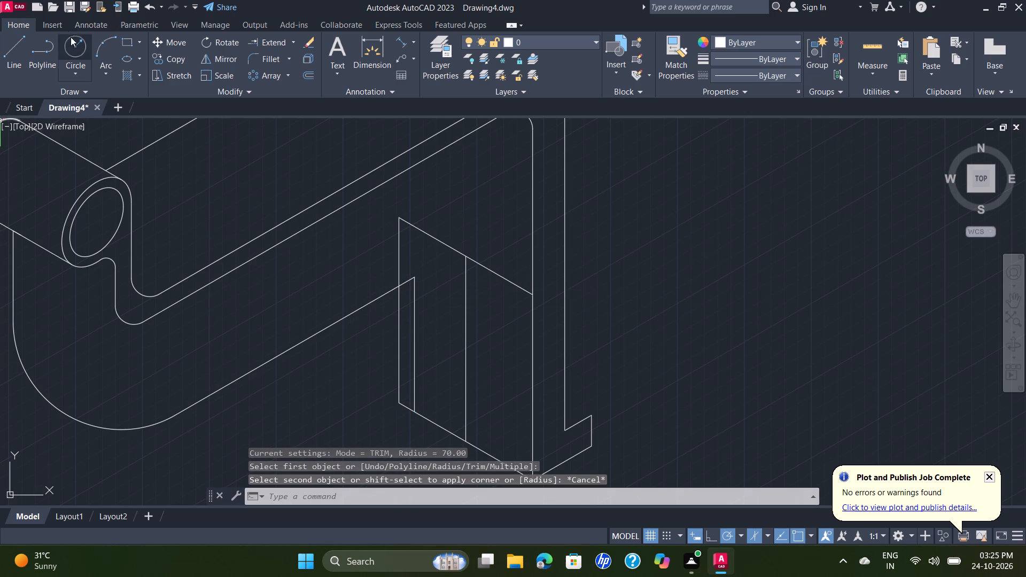
Draw another line straight down from the lower end of the new vertical line, continuing below the flange's bottom edge.
click(11, 52)
scroll(443, 319, down, 1)
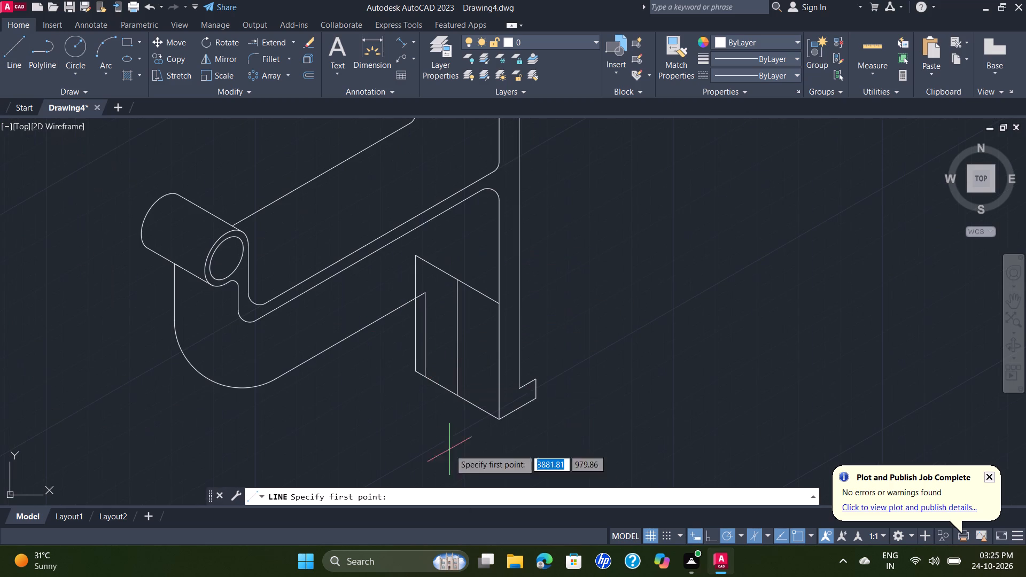
click(424, 378)
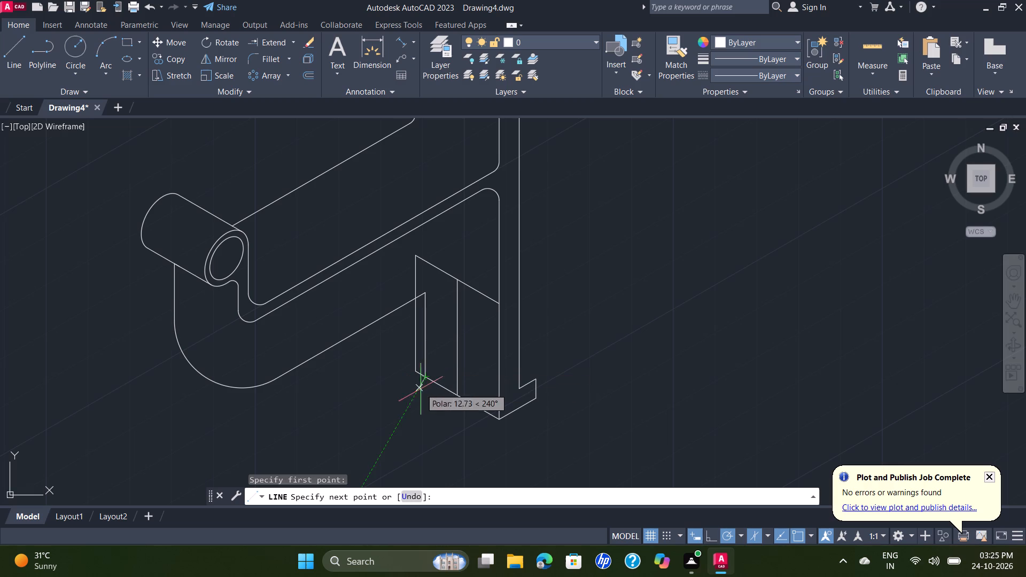
click(429, 452)
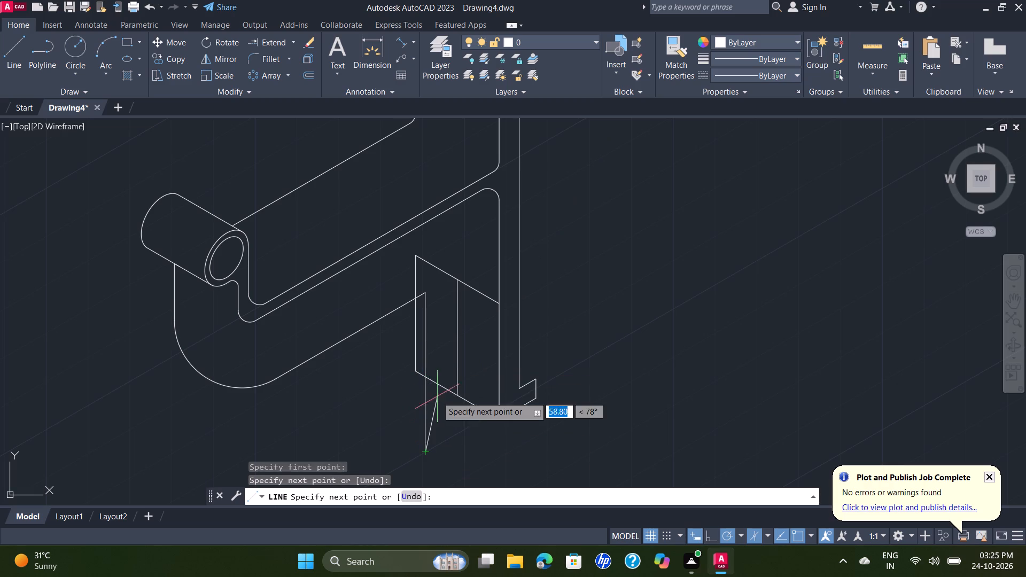
key(Escape)
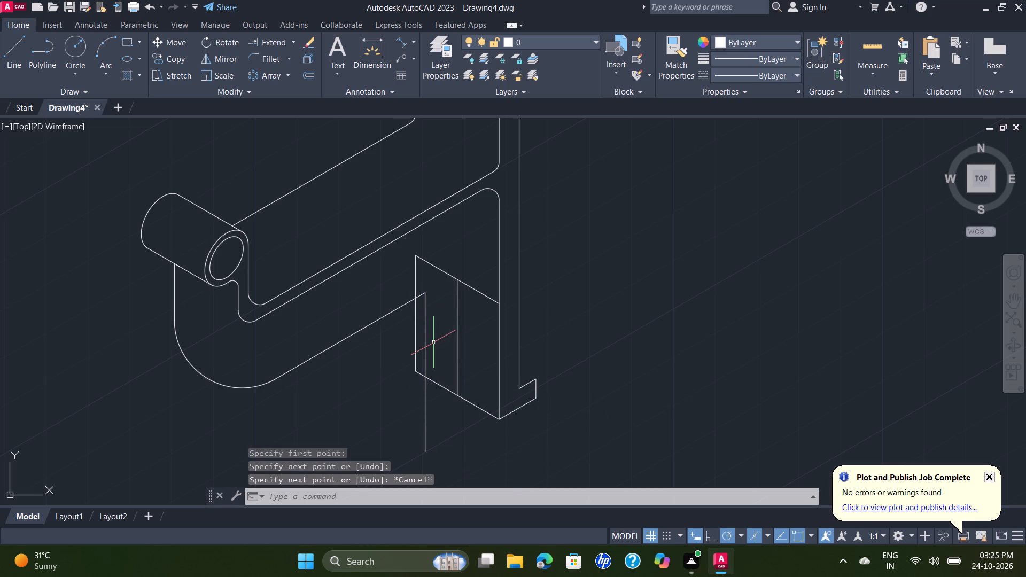
Join the two collinear vertical lines at the flange into a single line.
click(433, 342)
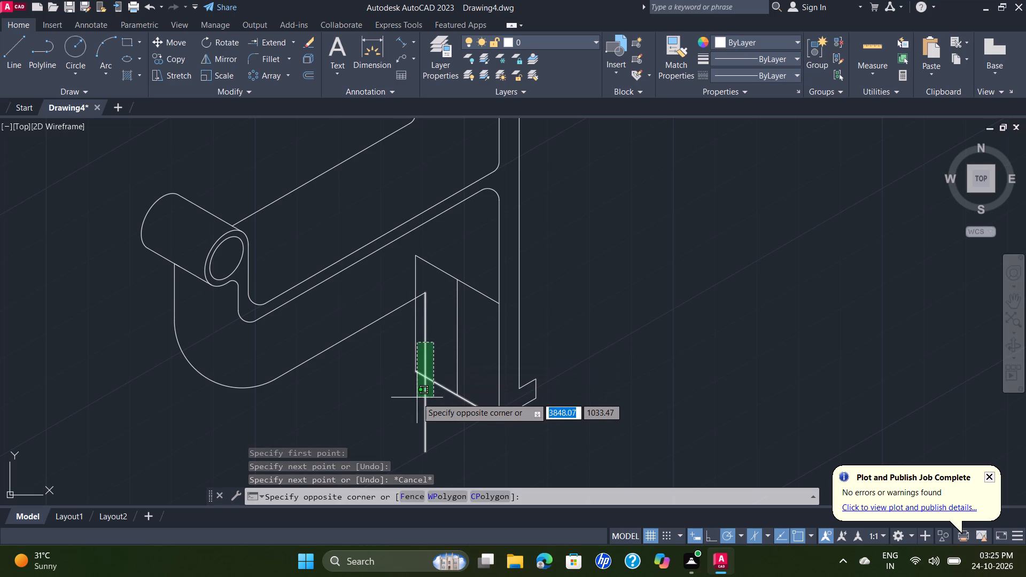
click(424, 398)
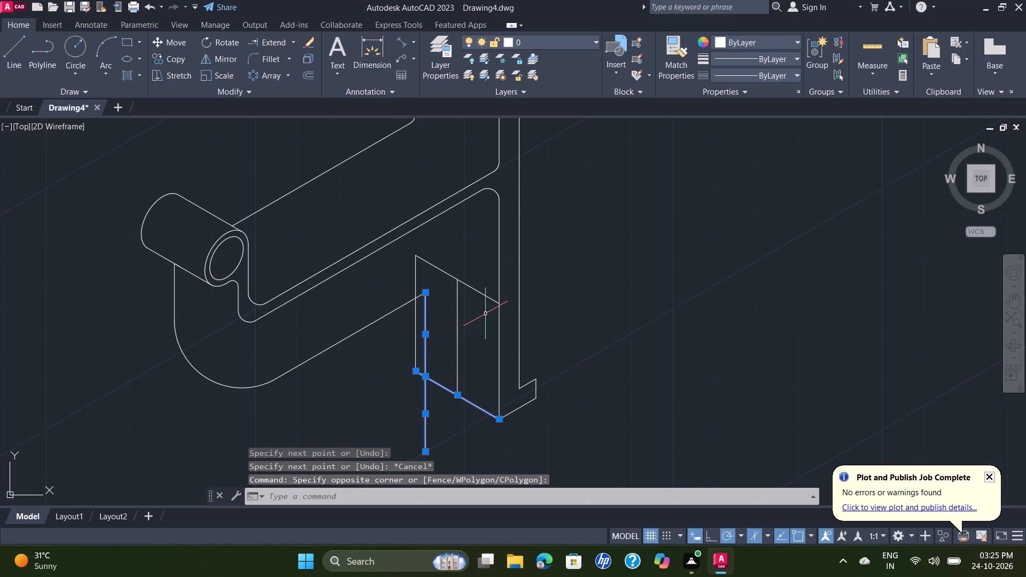
key(j)
key(Return)
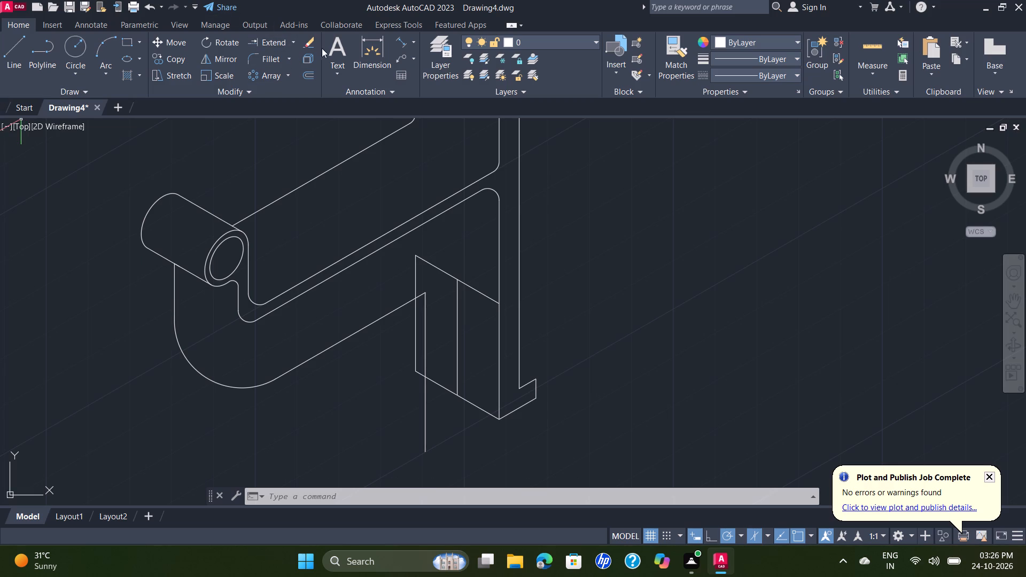
Fillet the corner between the joined vertical line and the rib's inclined line with the 70 mm radius.
click(255, 65)
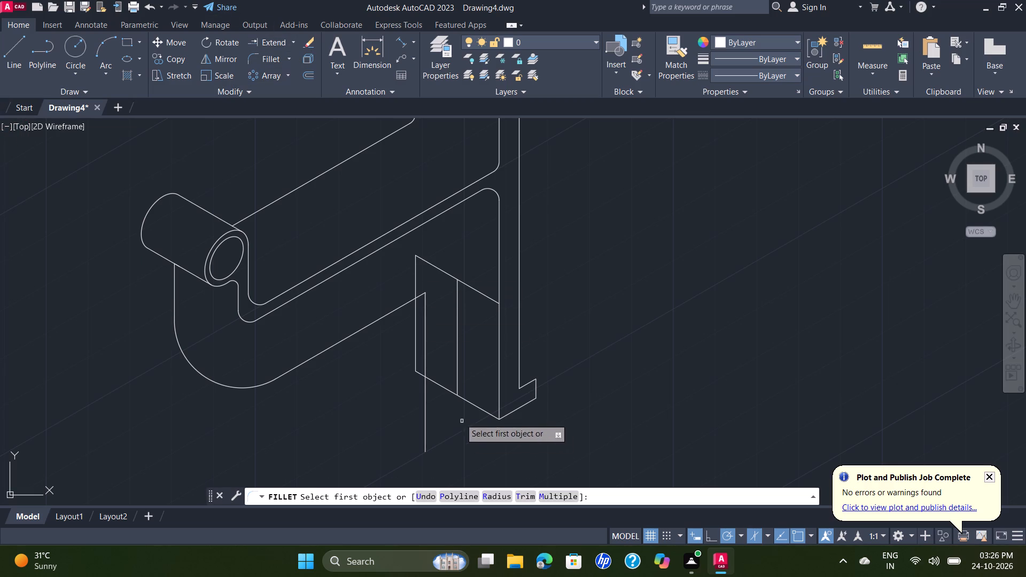
click(424, 319)
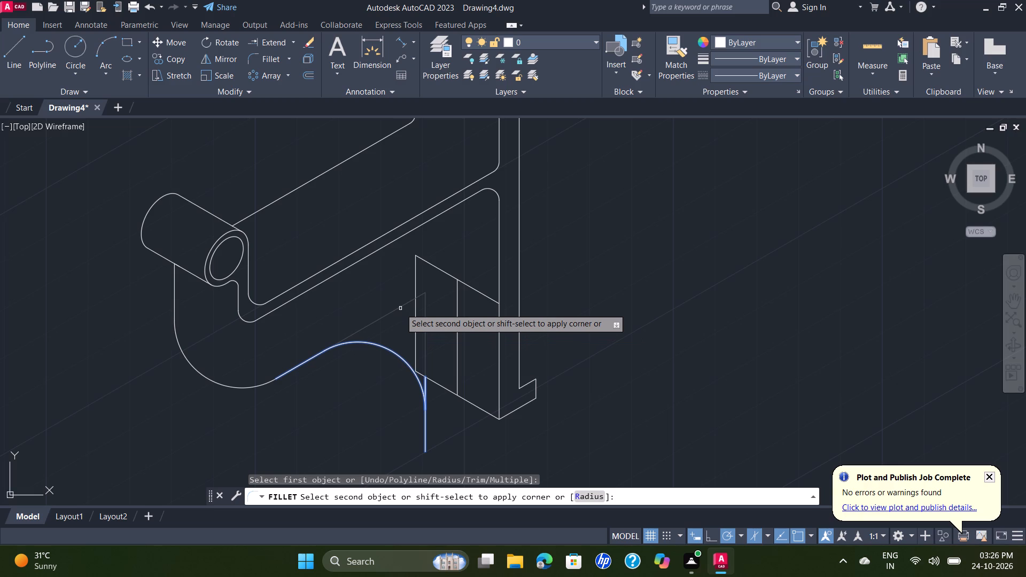
click(400, 308)
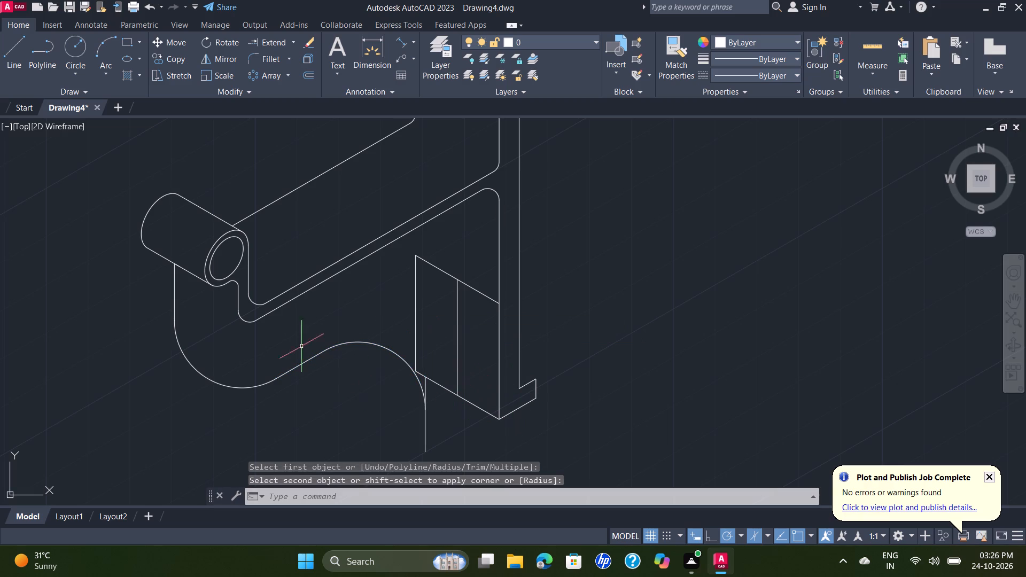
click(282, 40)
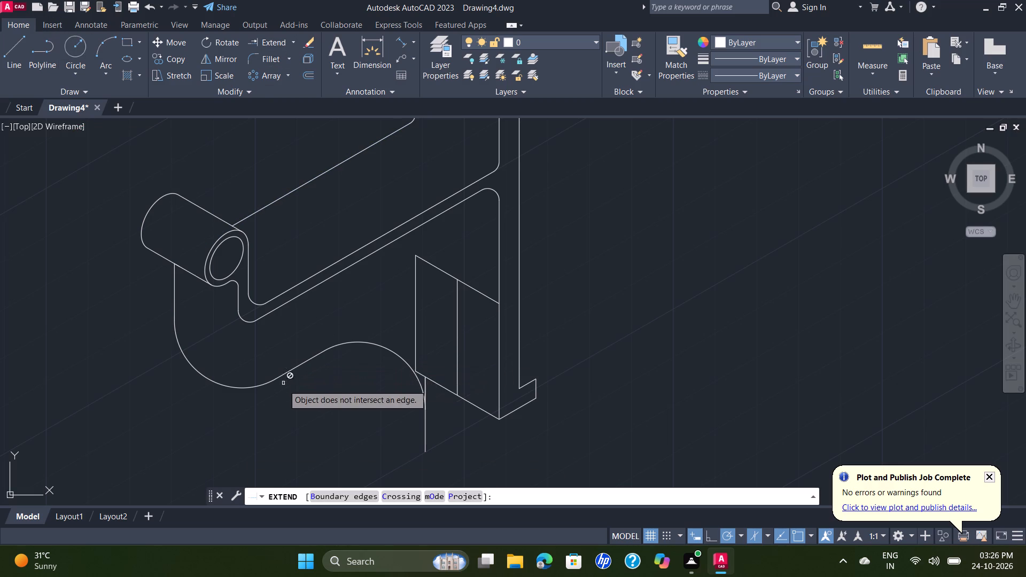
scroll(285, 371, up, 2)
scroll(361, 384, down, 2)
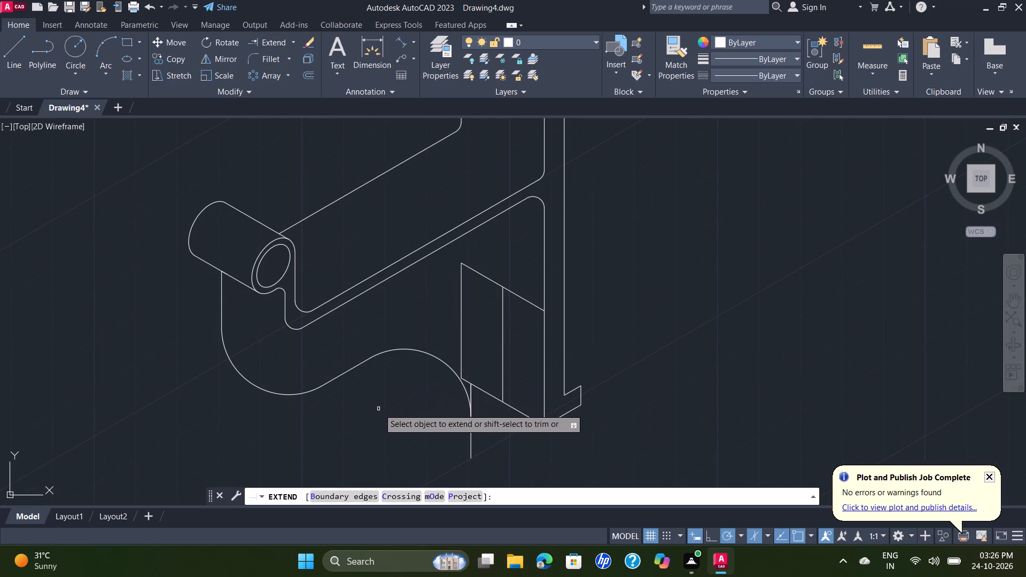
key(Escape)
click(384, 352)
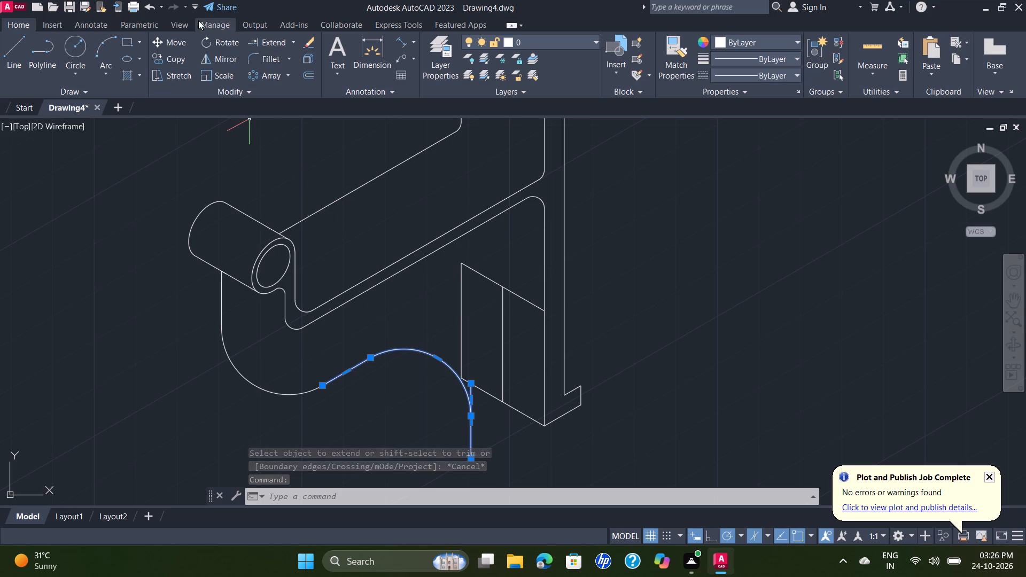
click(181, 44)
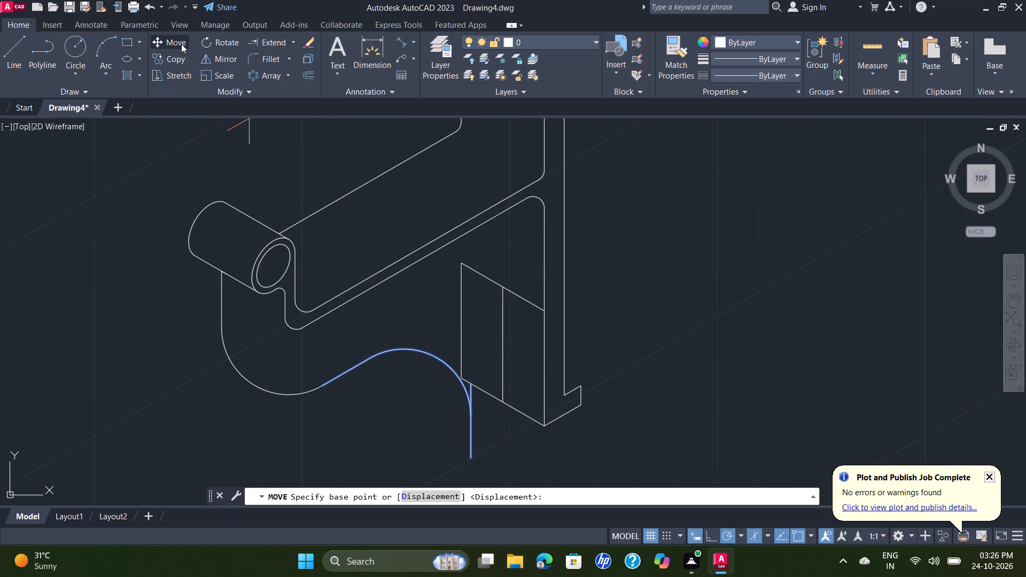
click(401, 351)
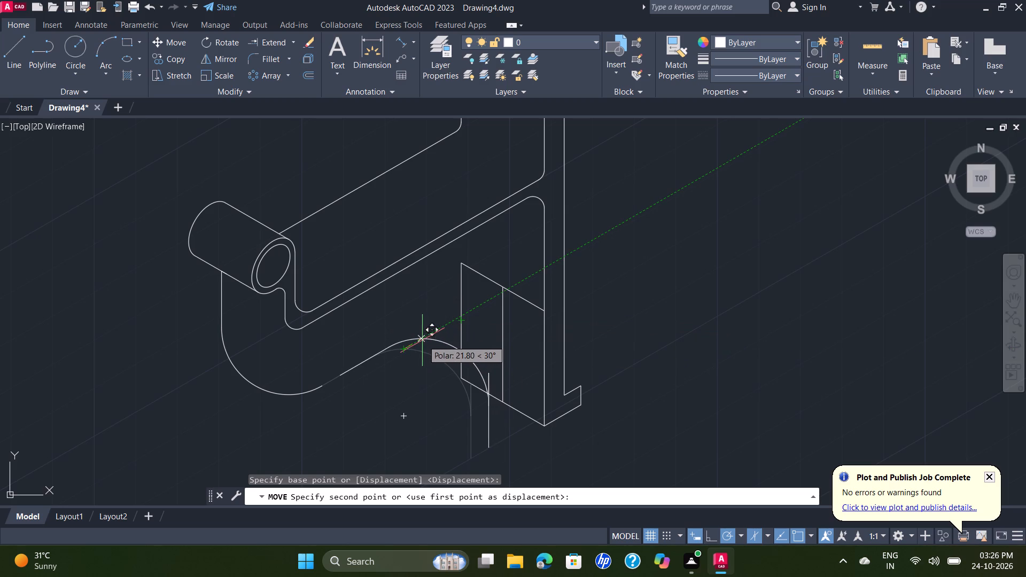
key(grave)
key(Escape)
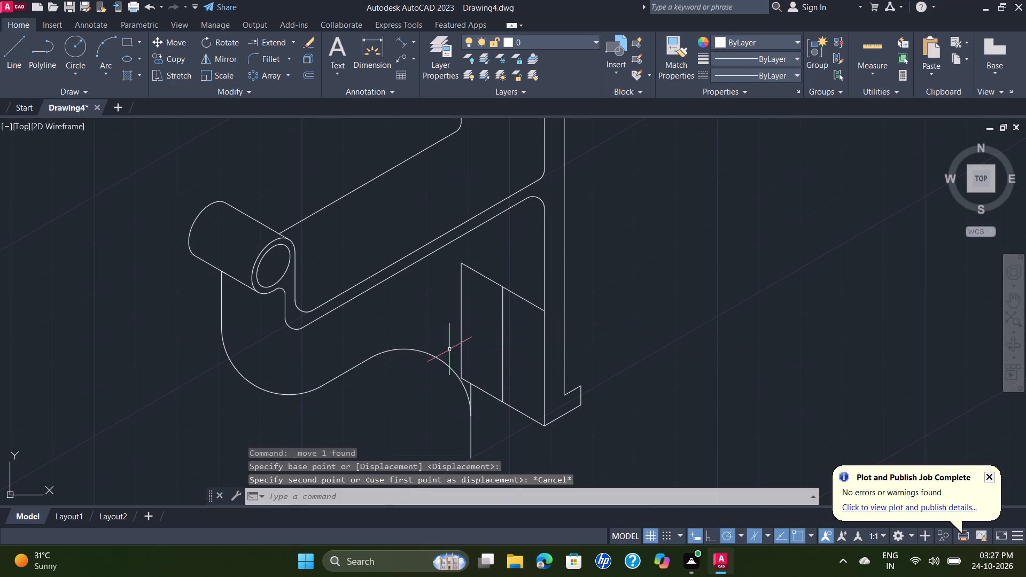
Join the arc below the cylinder with the inclined line and second fillet arc to form one continuous rib curve.
click(435, 326)
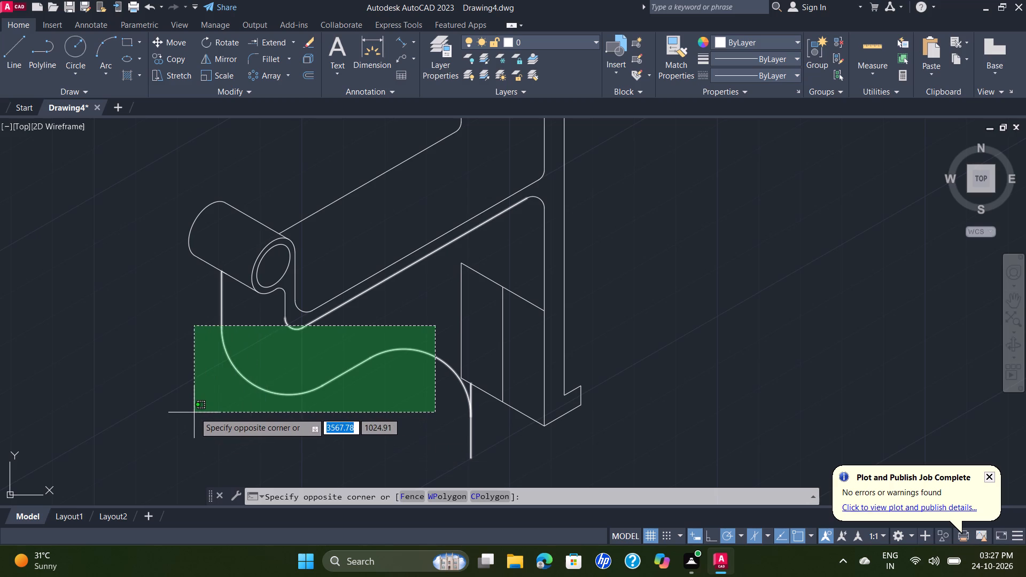
click(237, 430)
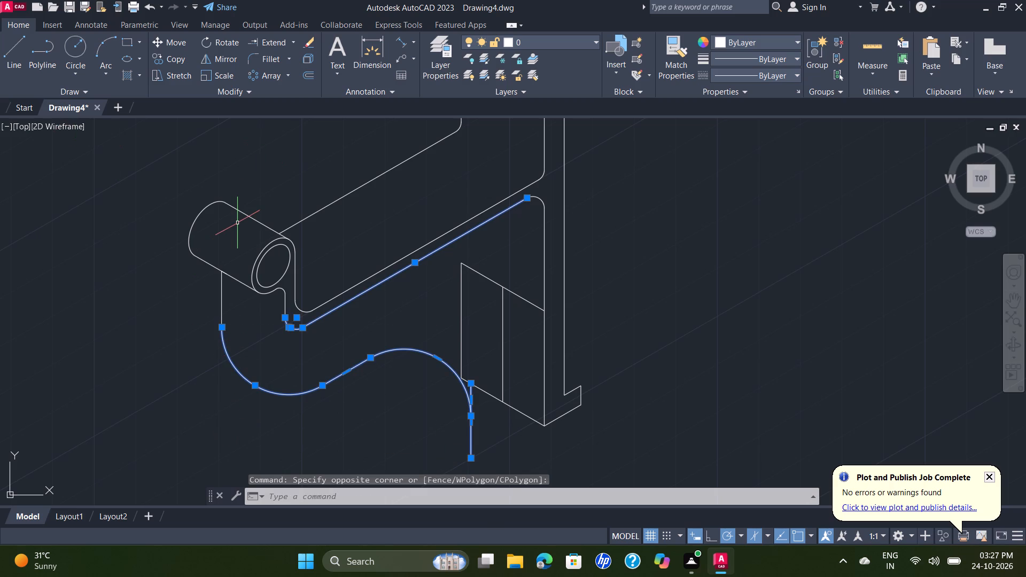
key(j)
key(Return)
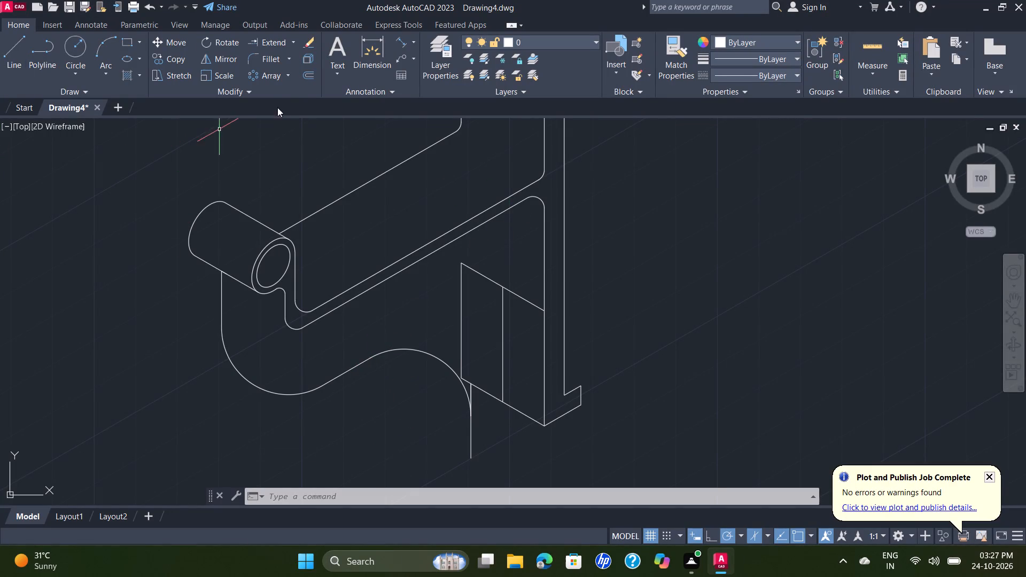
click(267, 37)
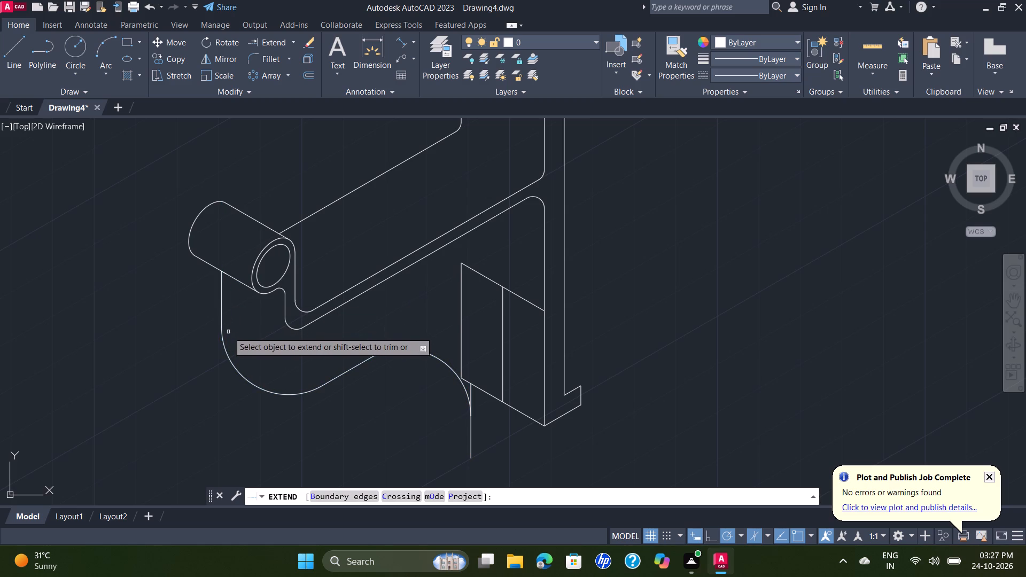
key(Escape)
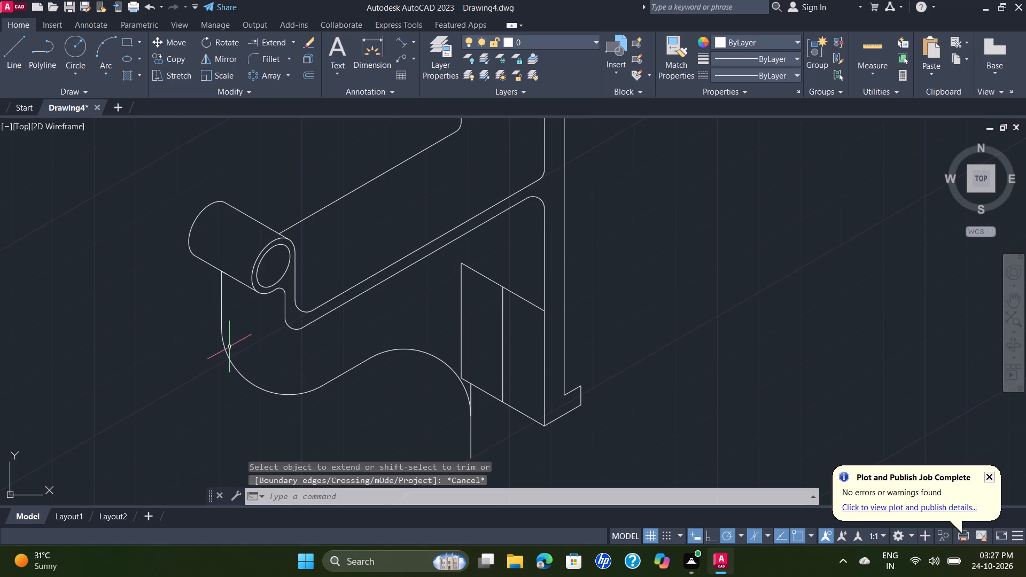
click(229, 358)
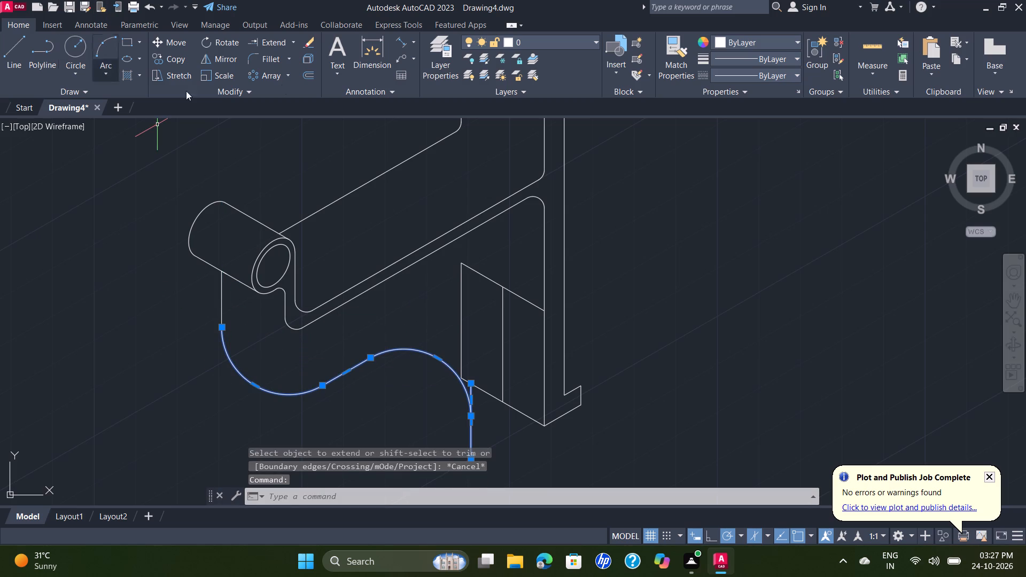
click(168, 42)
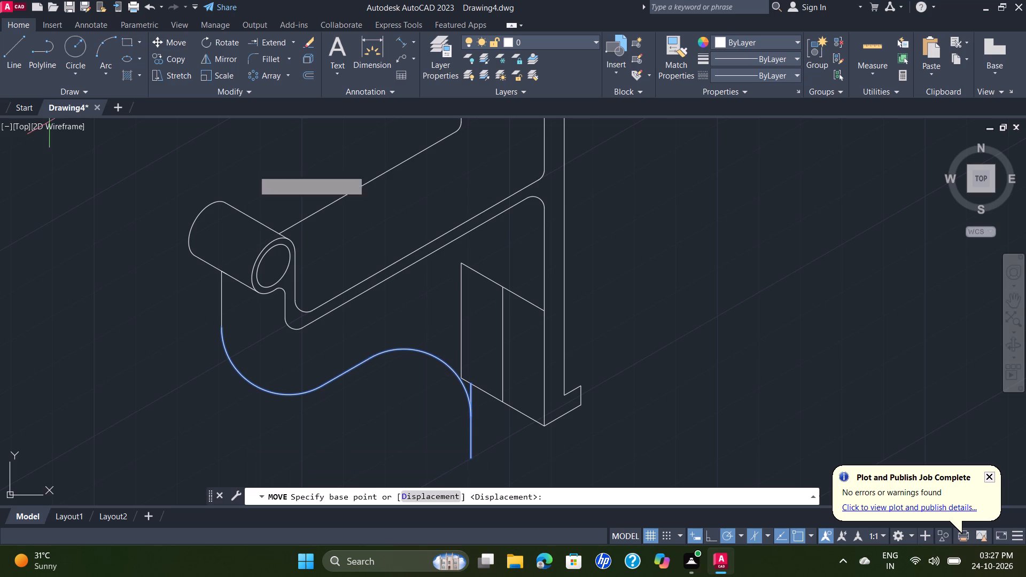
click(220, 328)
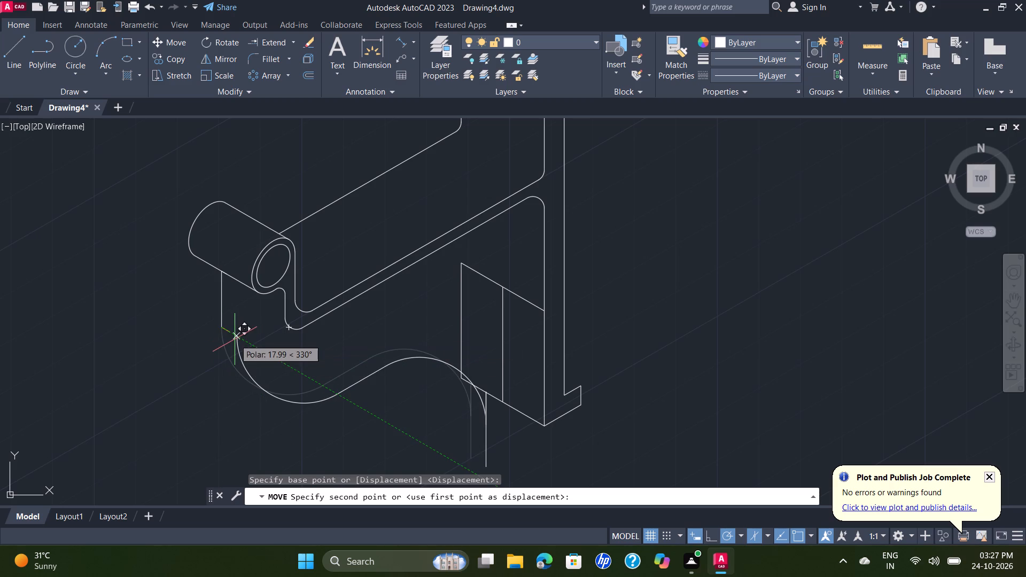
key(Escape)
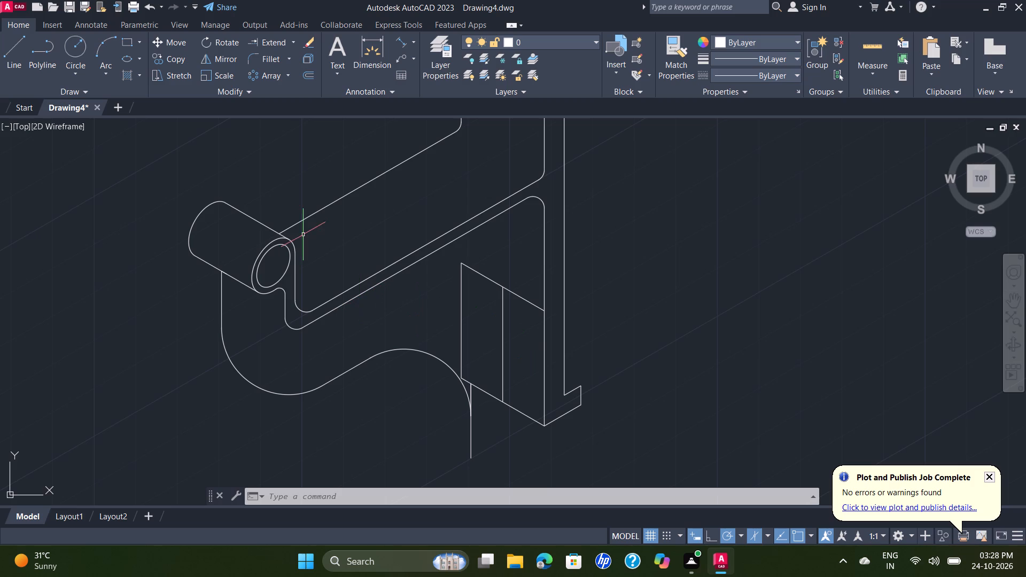
Undo the joining of the rib curve and the 70 mm fillet between its inclined and vertical lines.
key(ctrl+z)
key(ctrl+z)
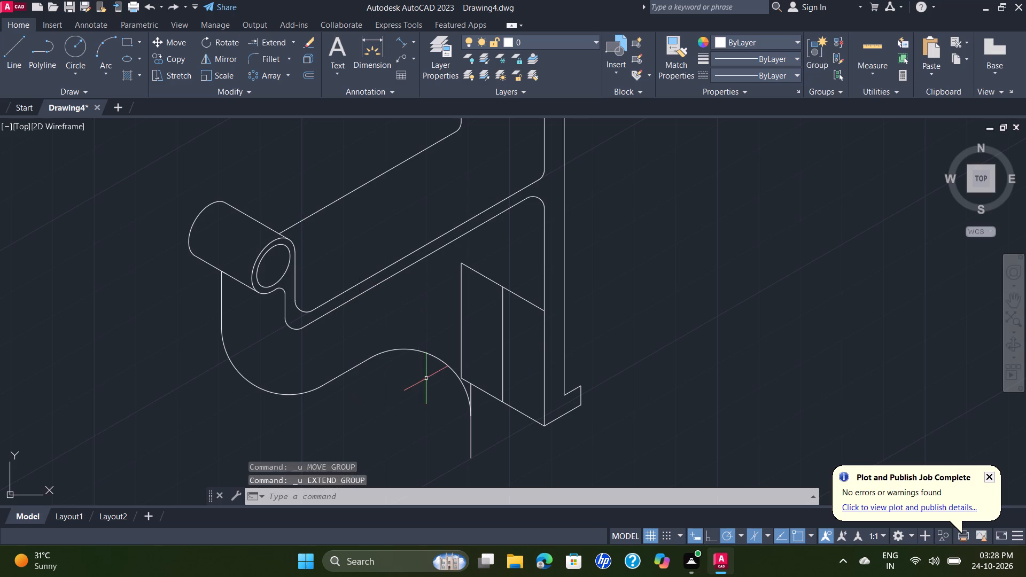
key(ctrl+z)
key(ctrl+z)
key(ctrl+z)
key(ctrl+z)
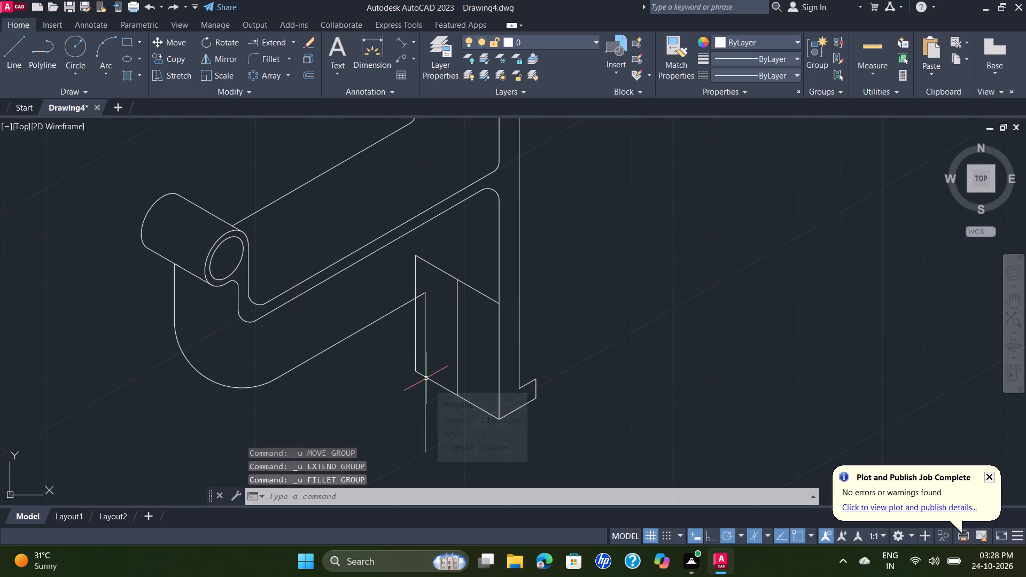
Erase the joined vertical line at the flange and the rib's inclined line, keeping the arc below the cylinder.
click(425, 329)
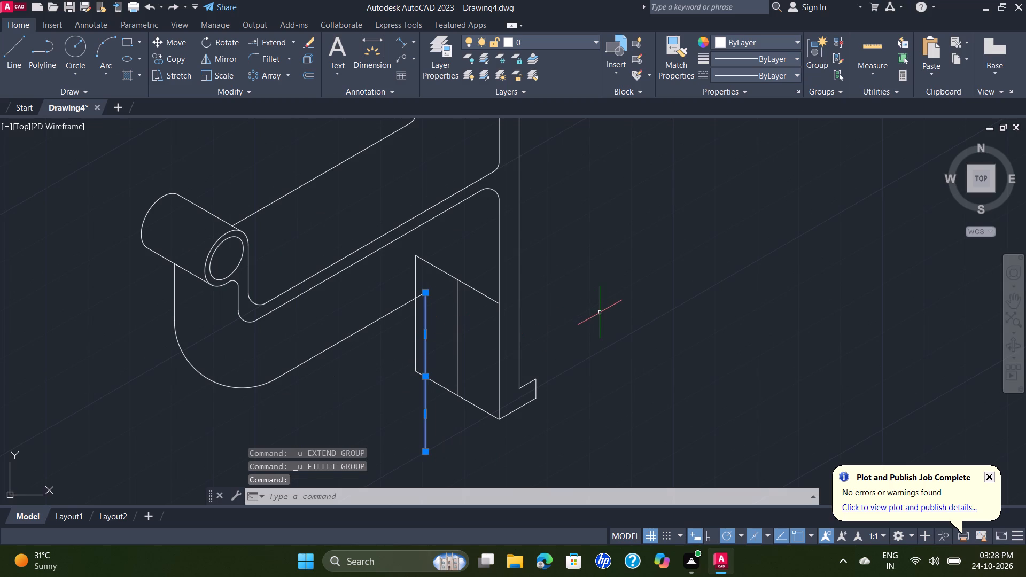
key(Delete)
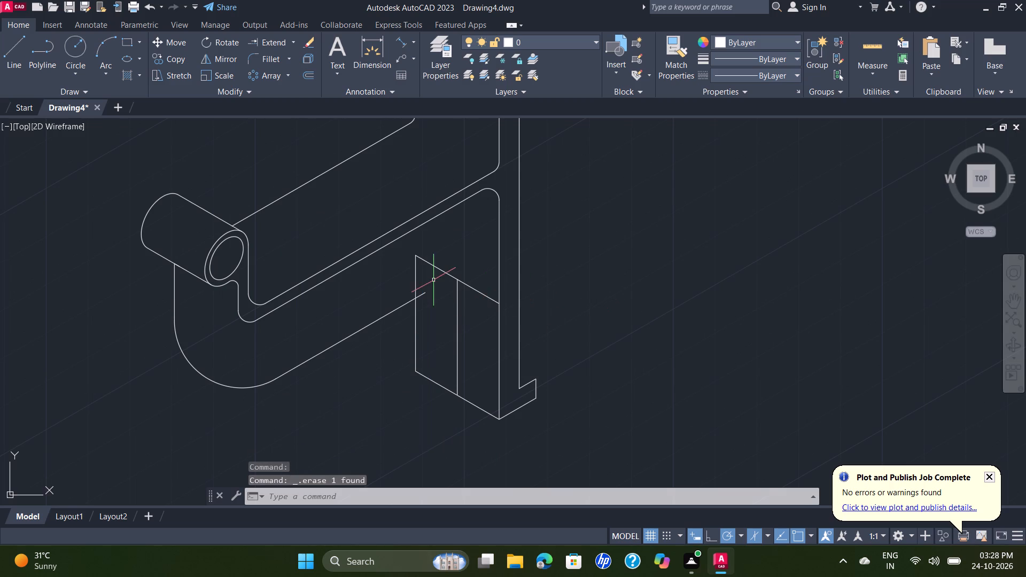
click(371, 321)
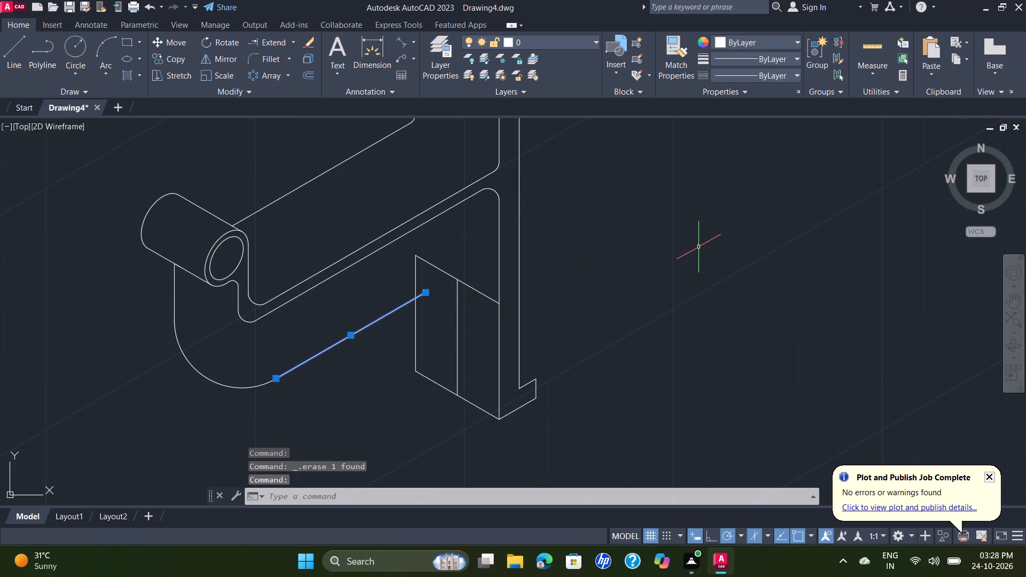
key(Delete)
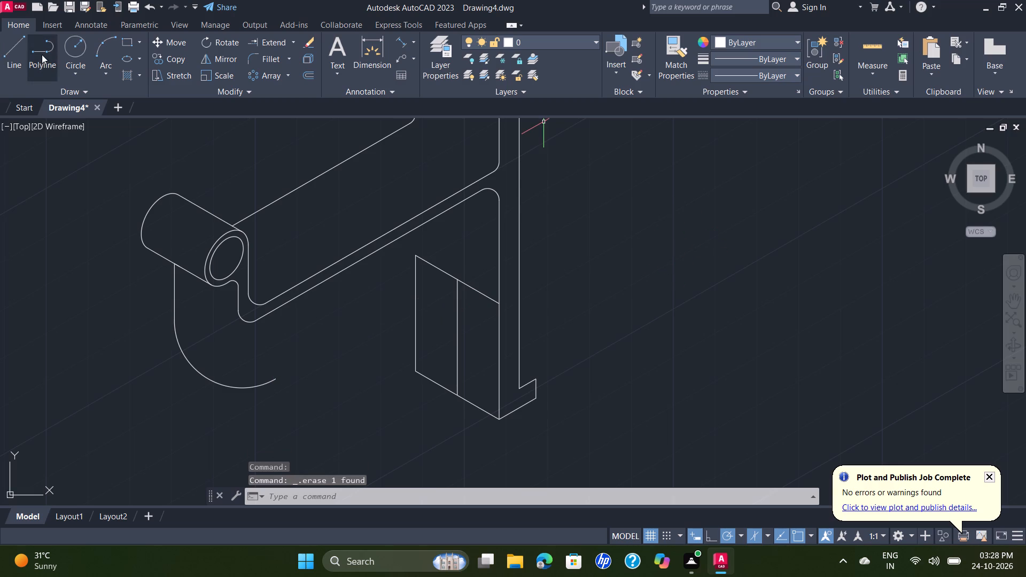
Draw a 300 mm line at 30° from the open end of the arc below the cylinder, running across the flange.
click(23, 54)
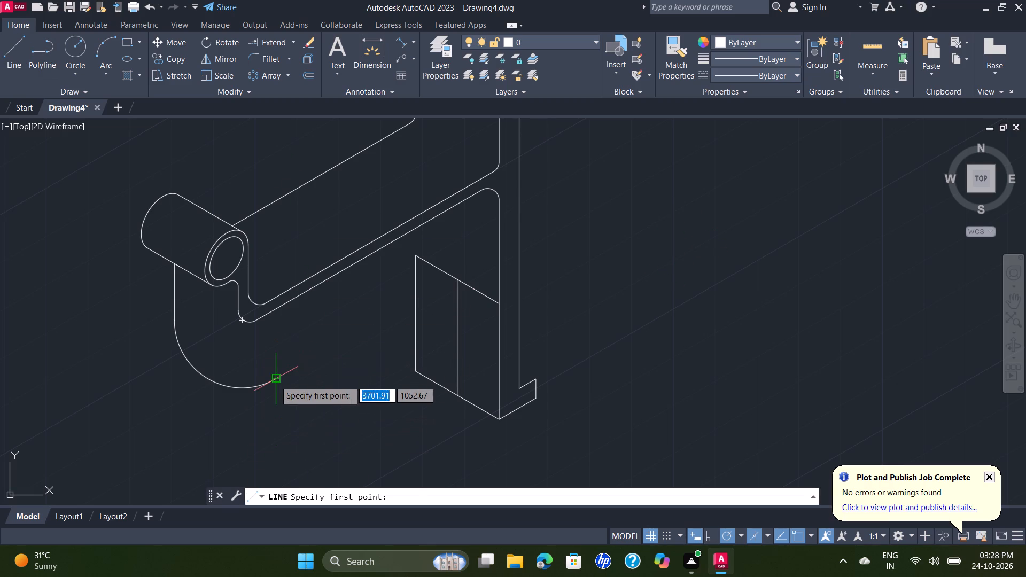
click(275, 380)
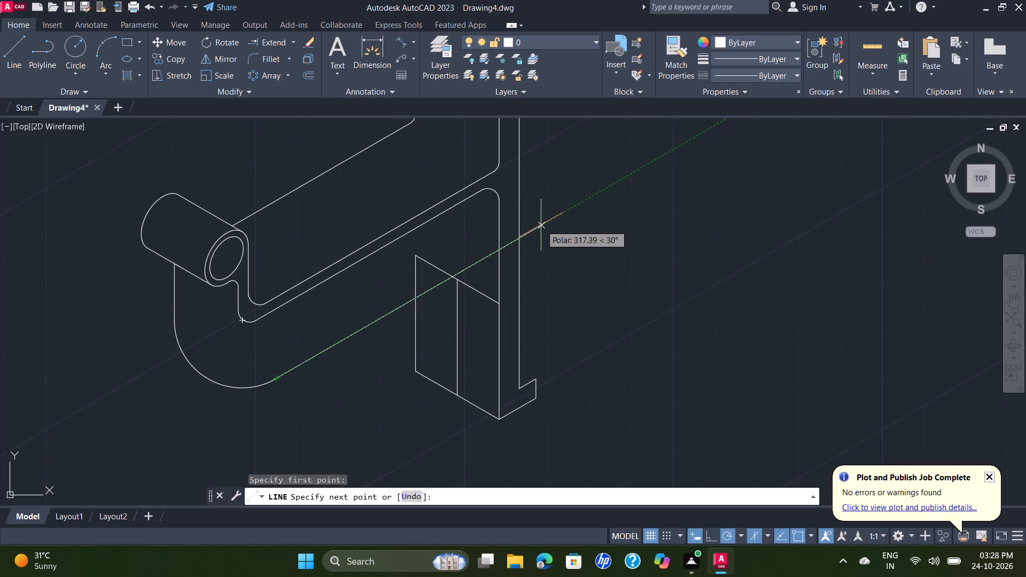
text(300)
key(Return)
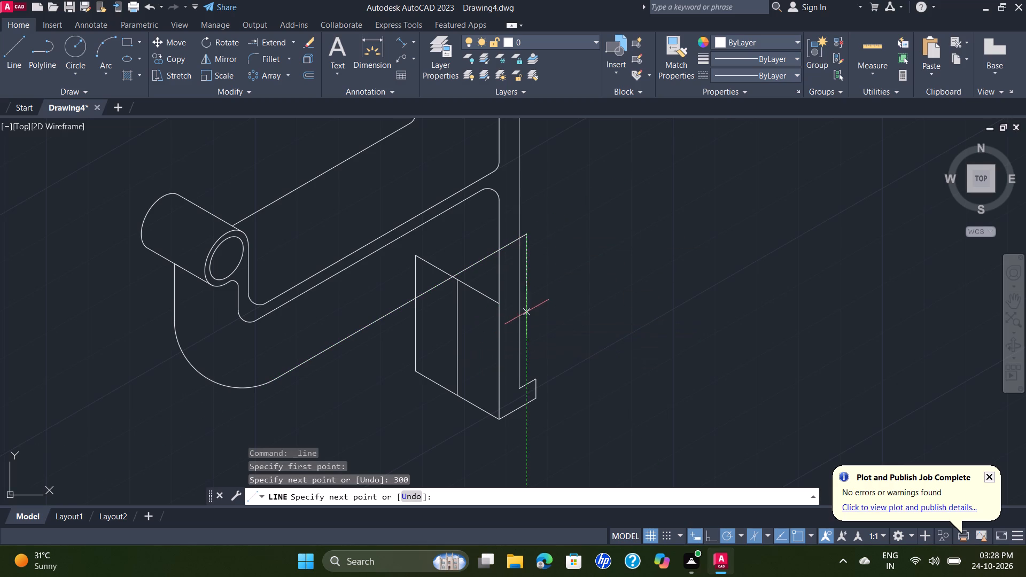
key(Escape)
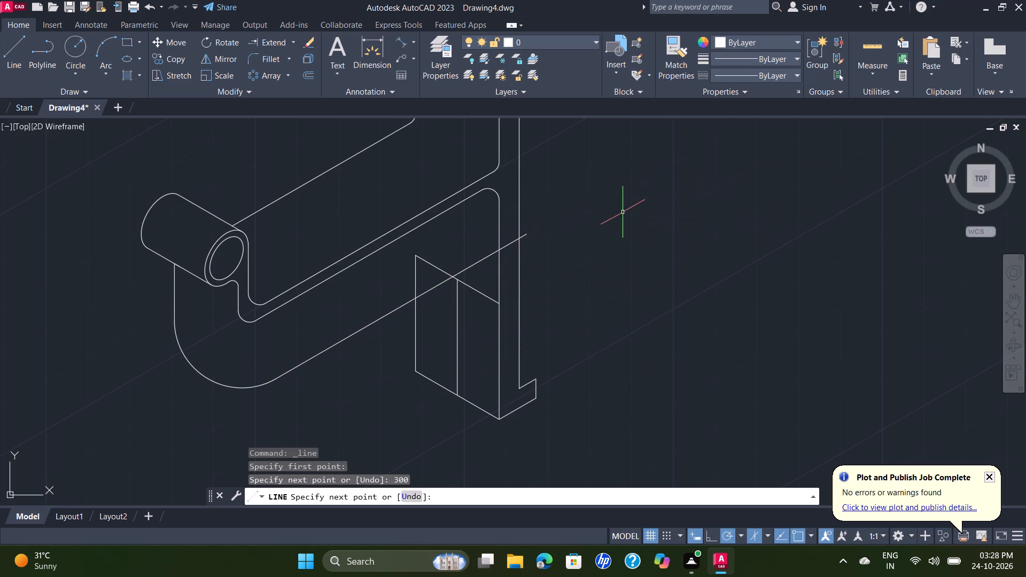
Draw a 12 mm line at 330° along the cylinder's lower edge from the top of the rib's vertical line.
click(18, 36)
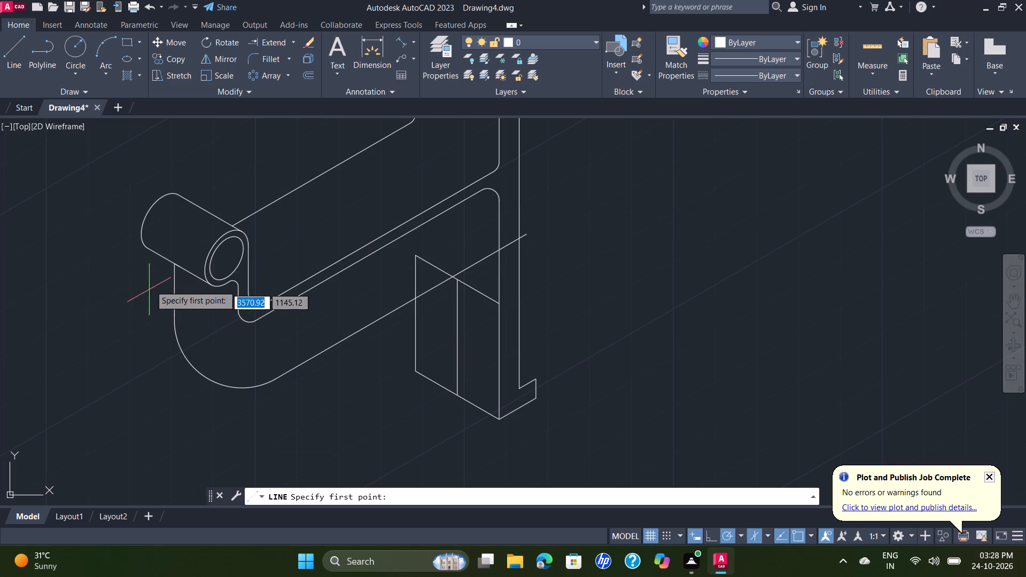
click(172, 264)
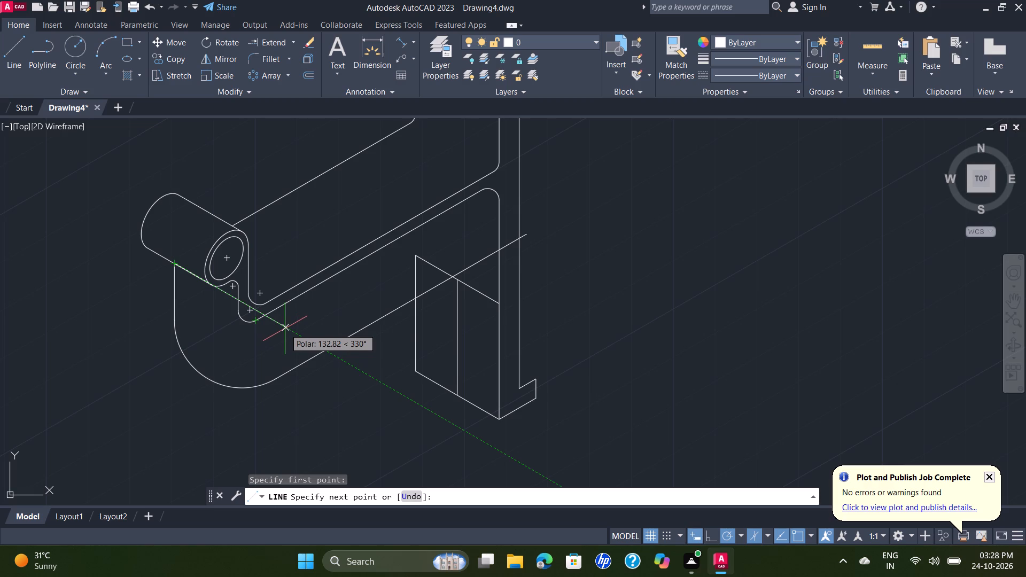
key(1)
key(2)
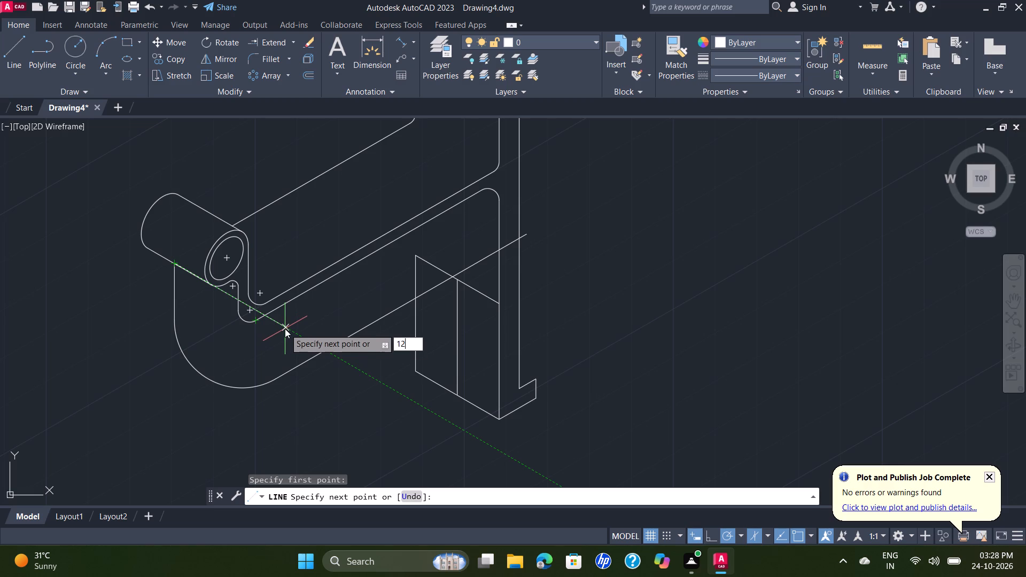
key(Return)
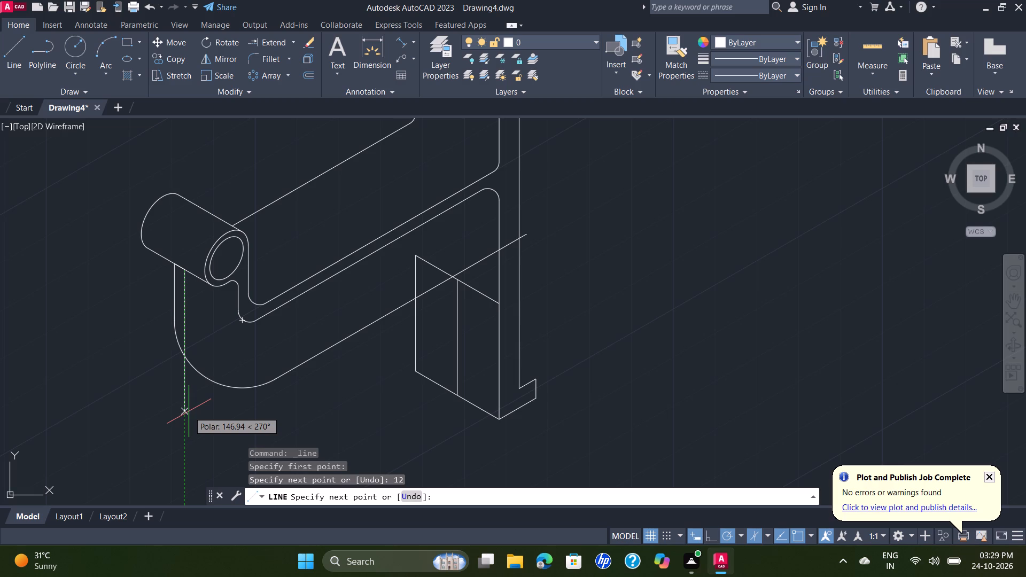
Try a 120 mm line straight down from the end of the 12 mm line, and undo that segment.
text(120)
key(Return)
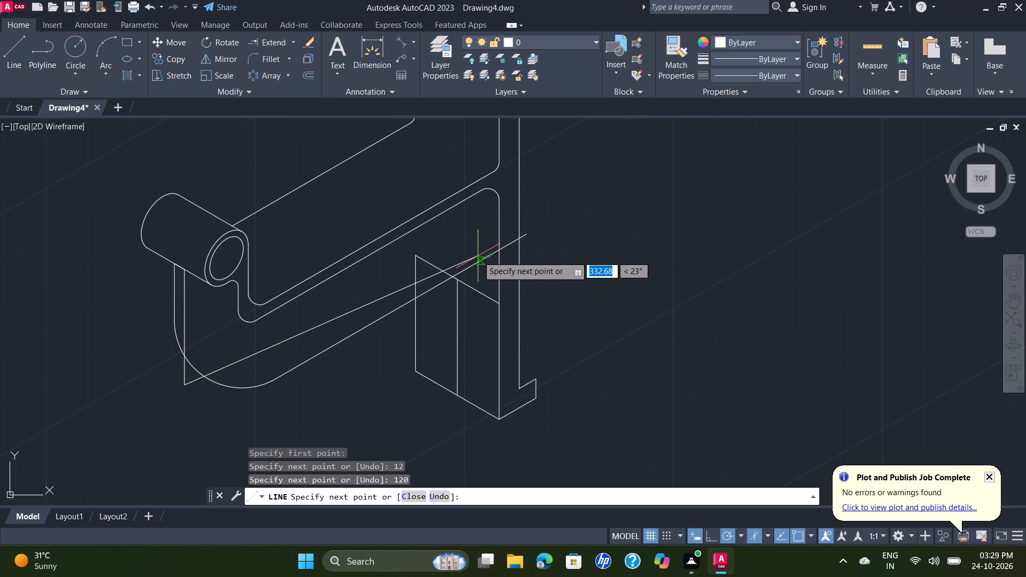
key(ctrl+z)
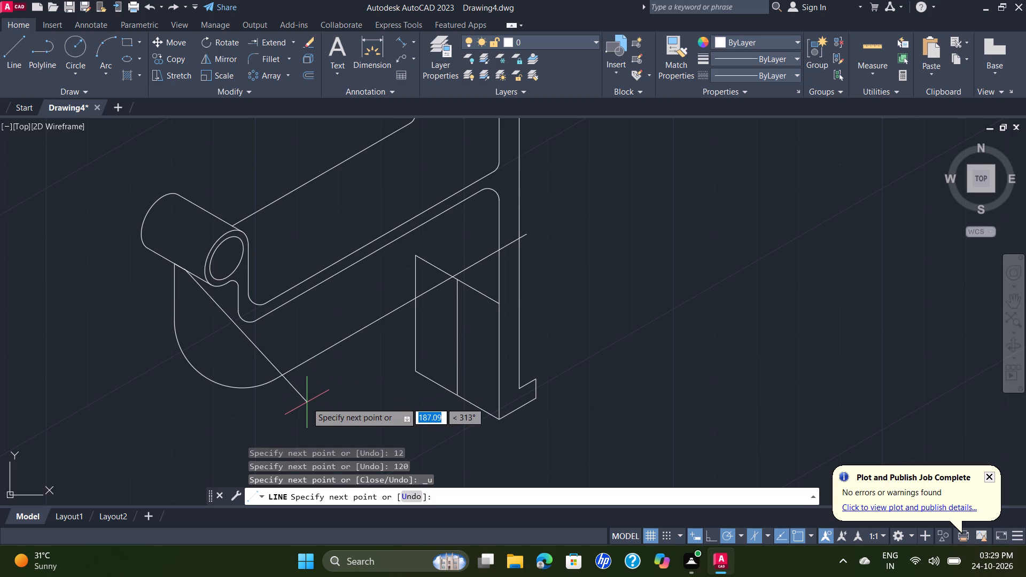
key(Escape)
Draw a line down from where the inclined rib line crosses the flange's front vertical edge to below the flange's bottom corner.
scroll(481, 237, down, 1)
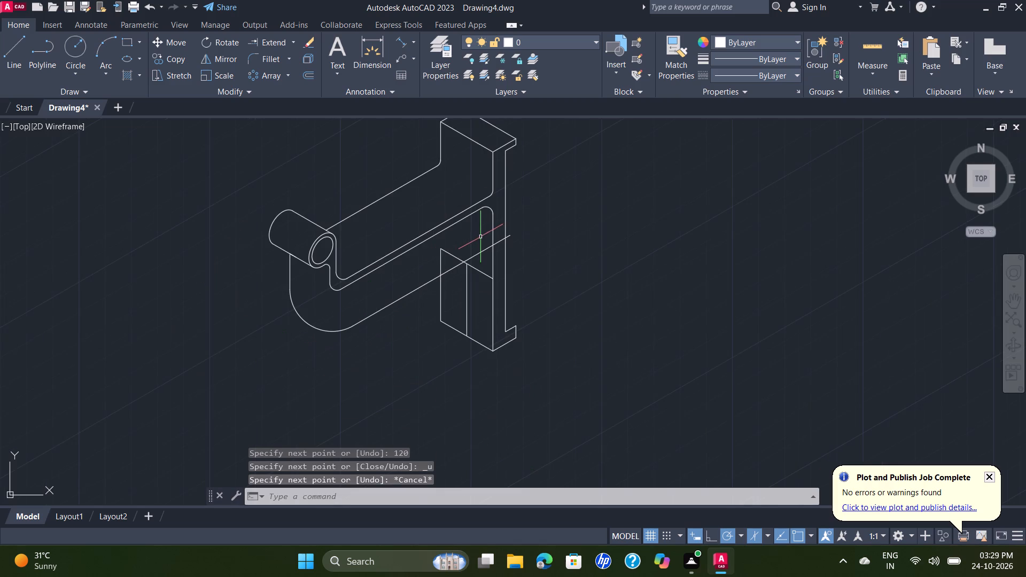
middle_drag(480, 241, 430, 263)
scroll(422, 306, down, 1)
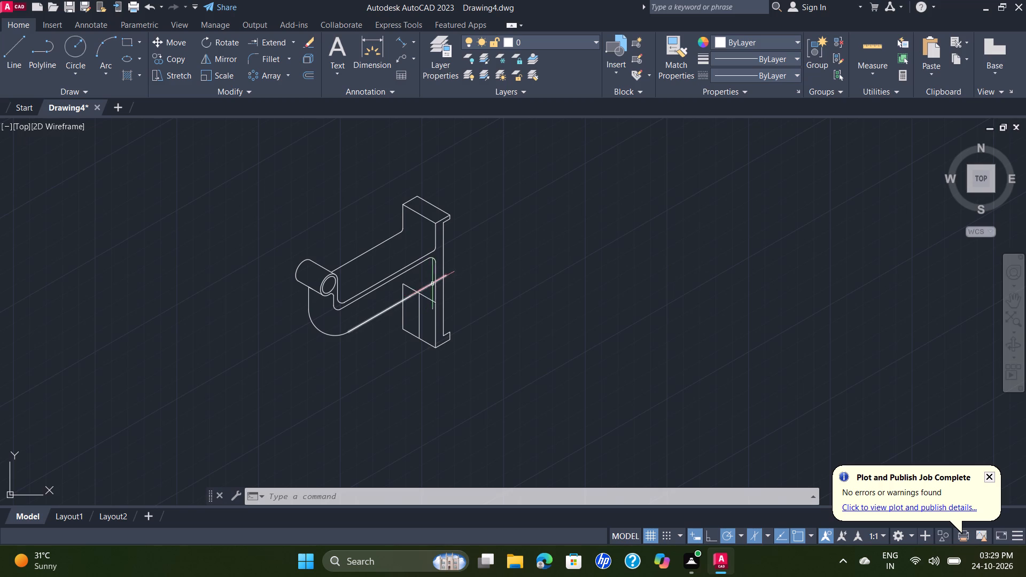
scroll(431, 235, up, 1)
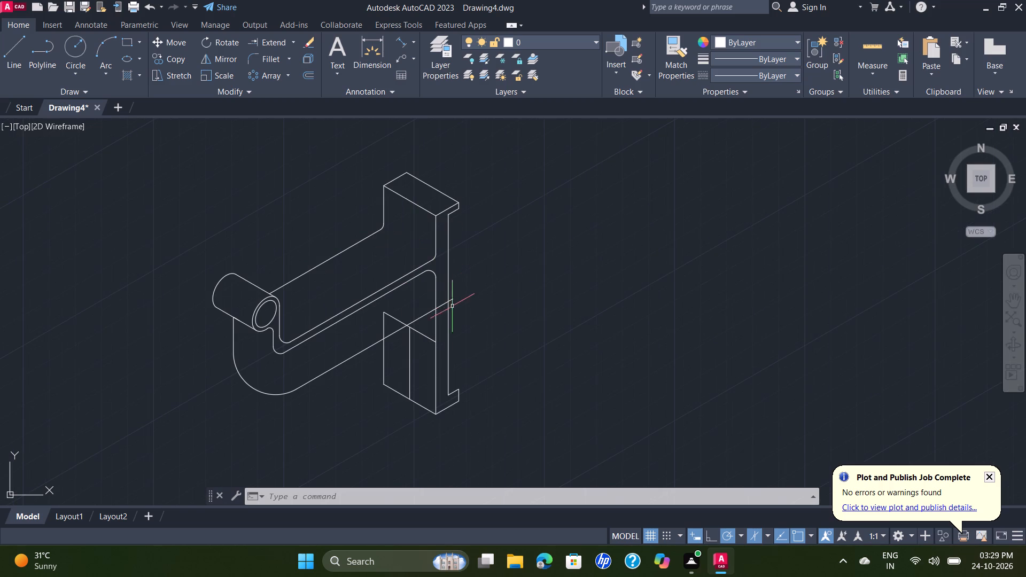
scroll(452, 306, up, 1)
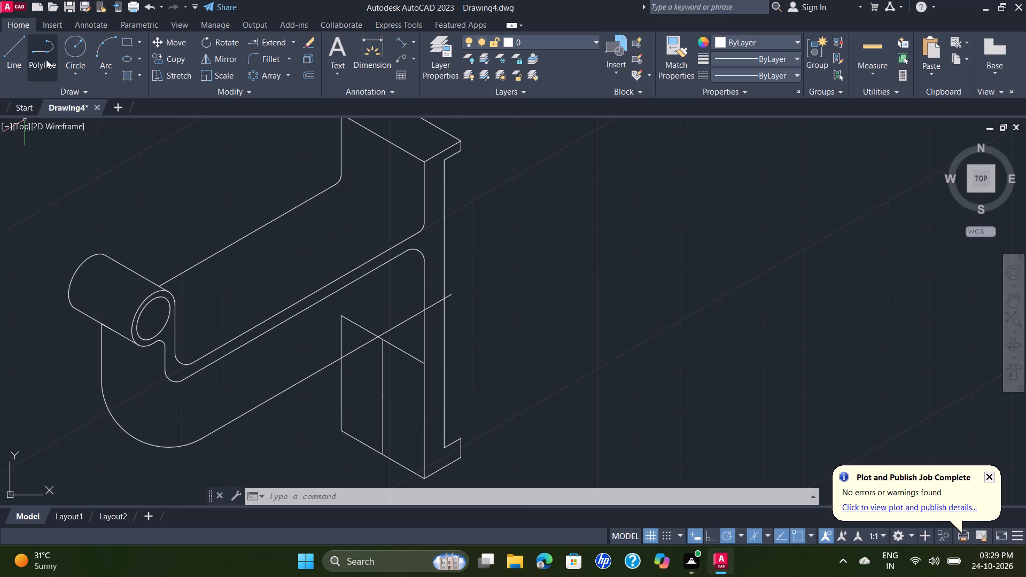
click(13, 48)
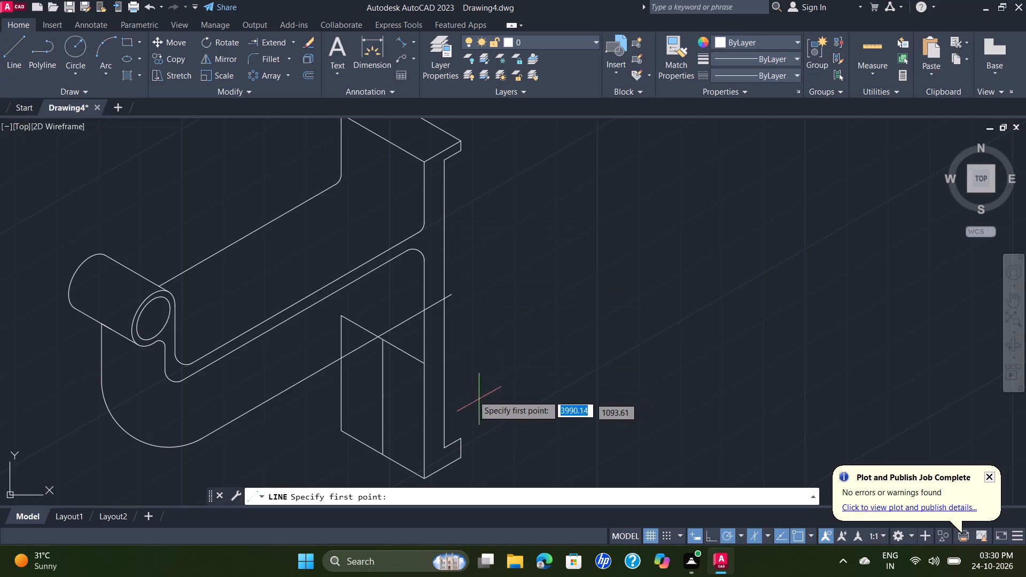
click(424, 314)
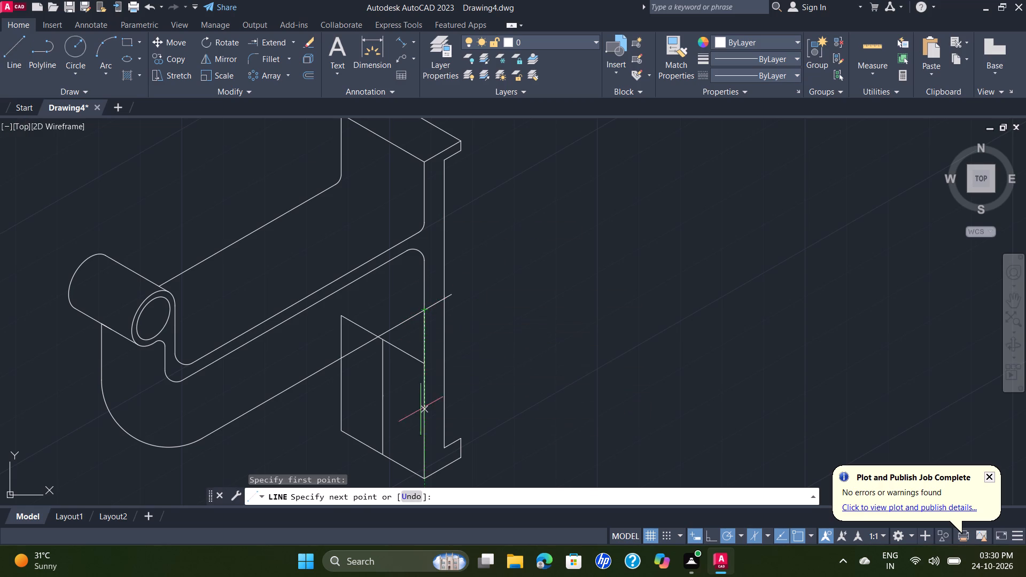
middle_drag(431, 467, 464, 388)
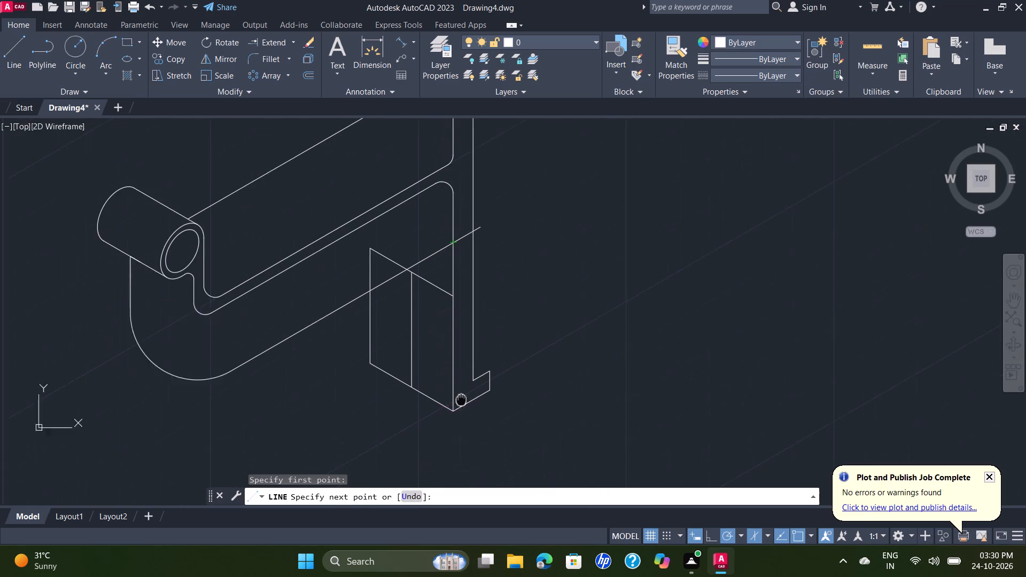
middle_drag(464, 388, 467, 377)
click(461, 432)
key(Escape)
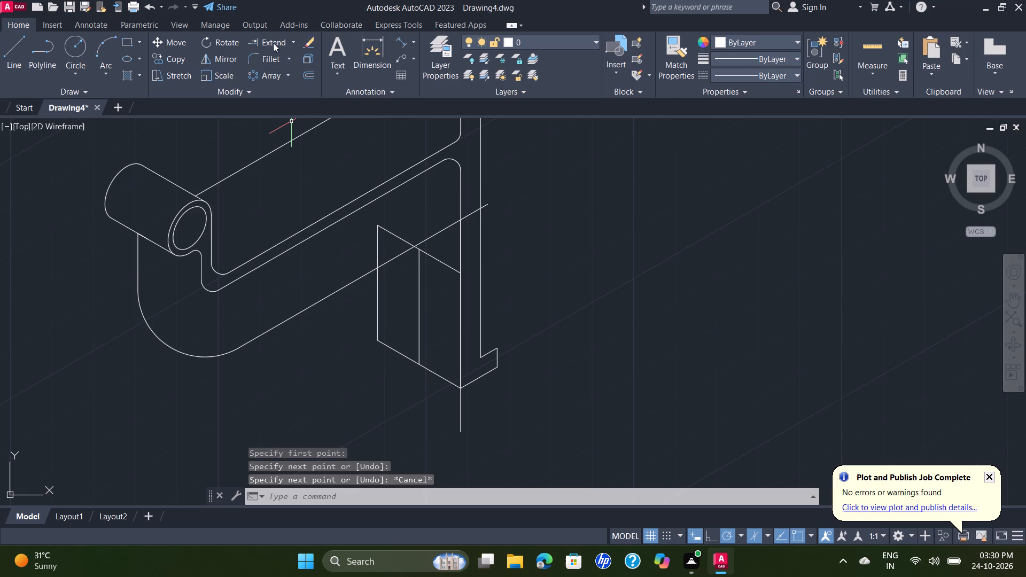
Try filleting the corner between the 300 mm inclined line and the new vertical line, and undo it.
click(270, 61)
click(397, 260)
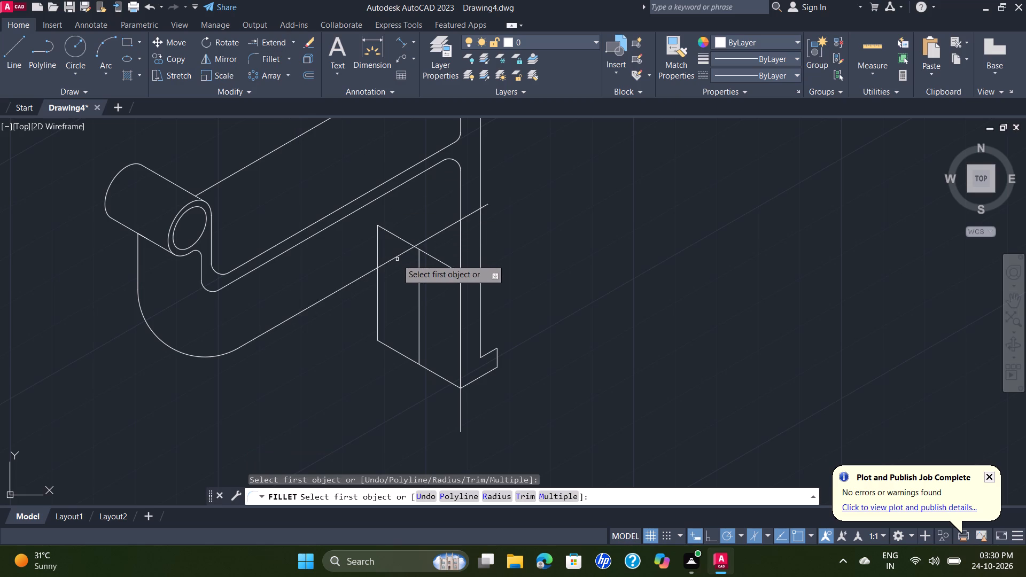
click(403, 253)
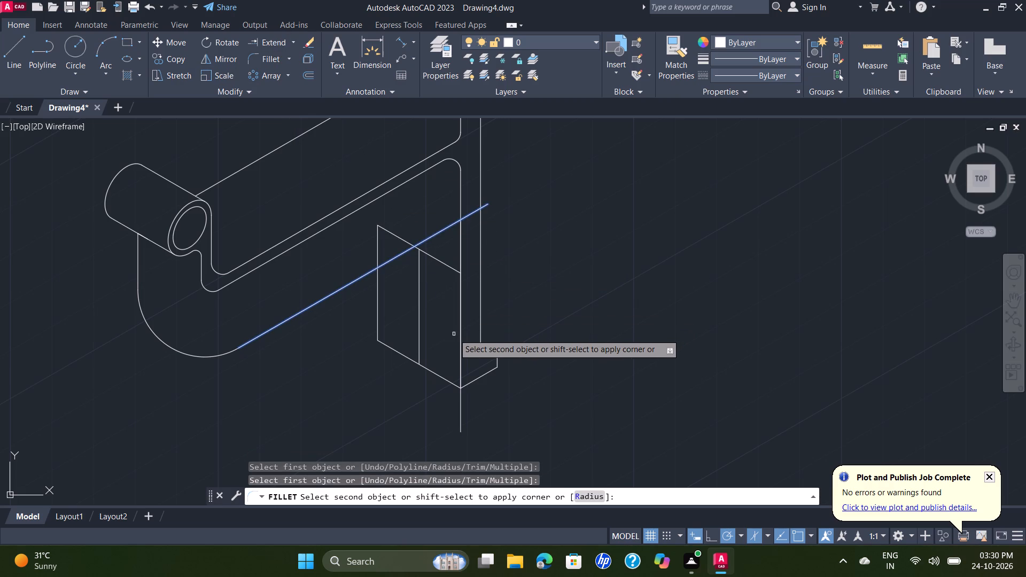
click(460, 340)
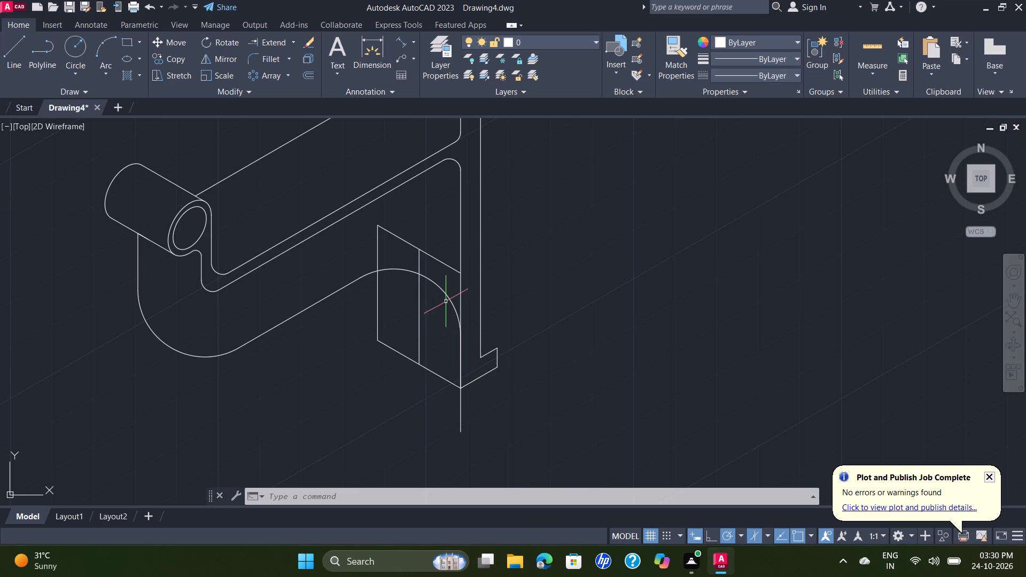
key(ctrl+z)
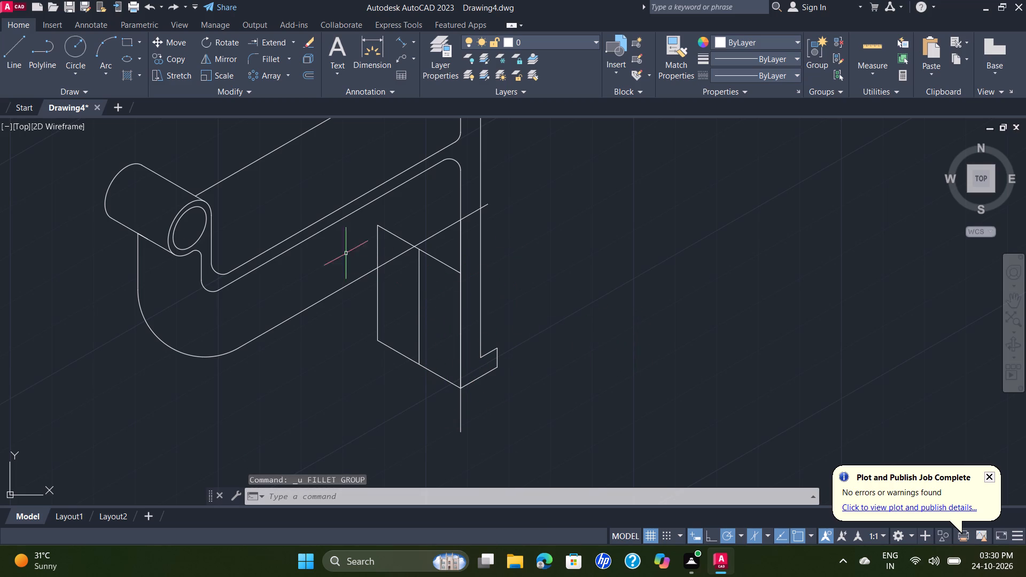
Draw a line about 237 mm straight down from the inclined rib line, roughly midway between the inner vertical line and the flange's front vertical edge.
click(15, 40)
click(443, 232)
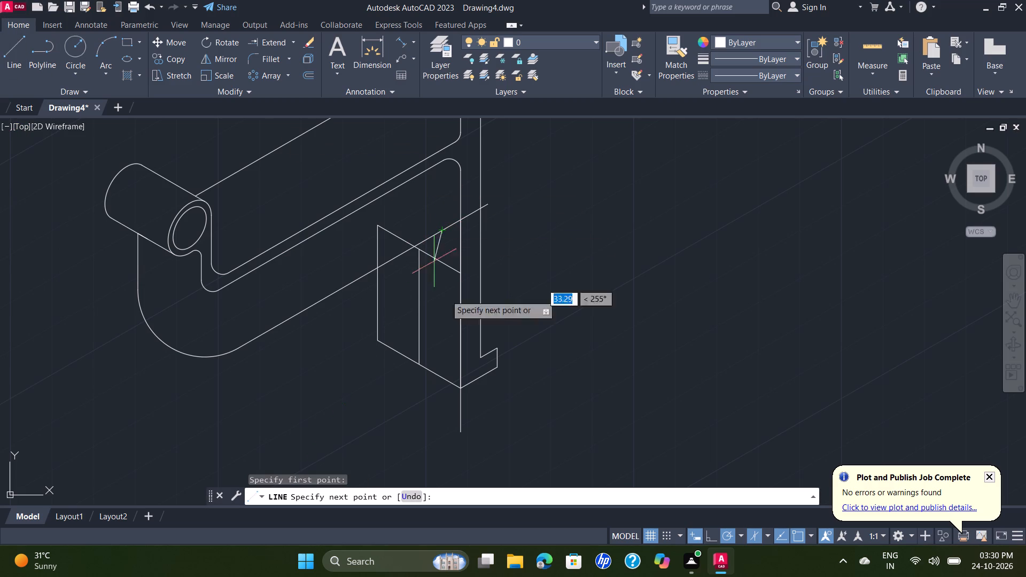
click(435, 406)
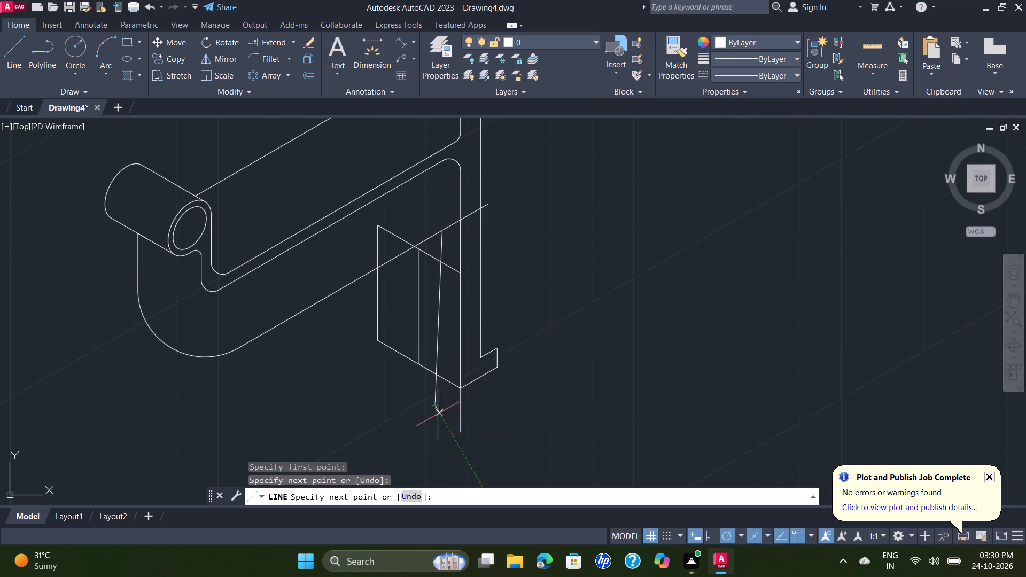
key(ctrl+z)
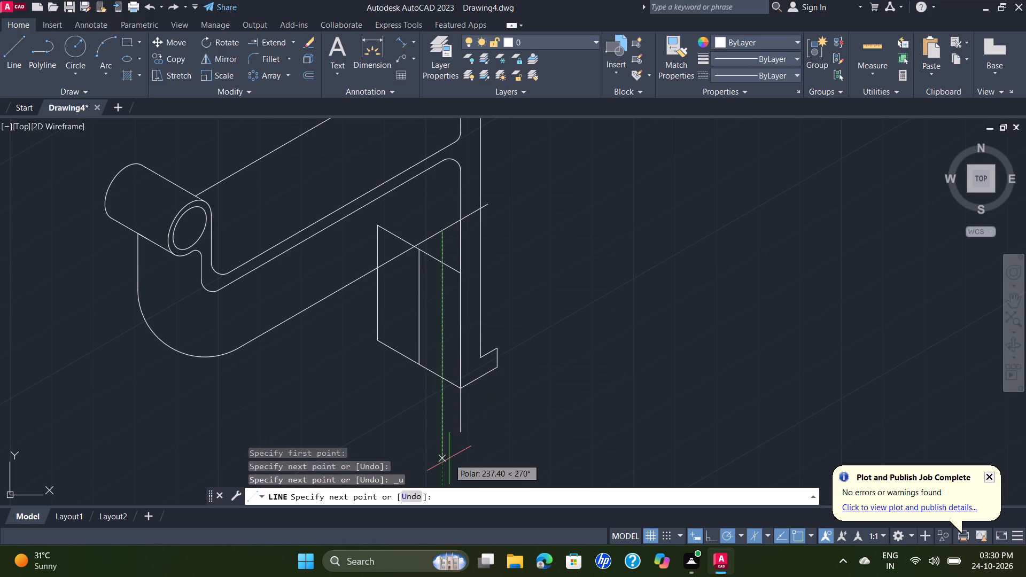
click(449, 458)
key(grave)
key(Escape)
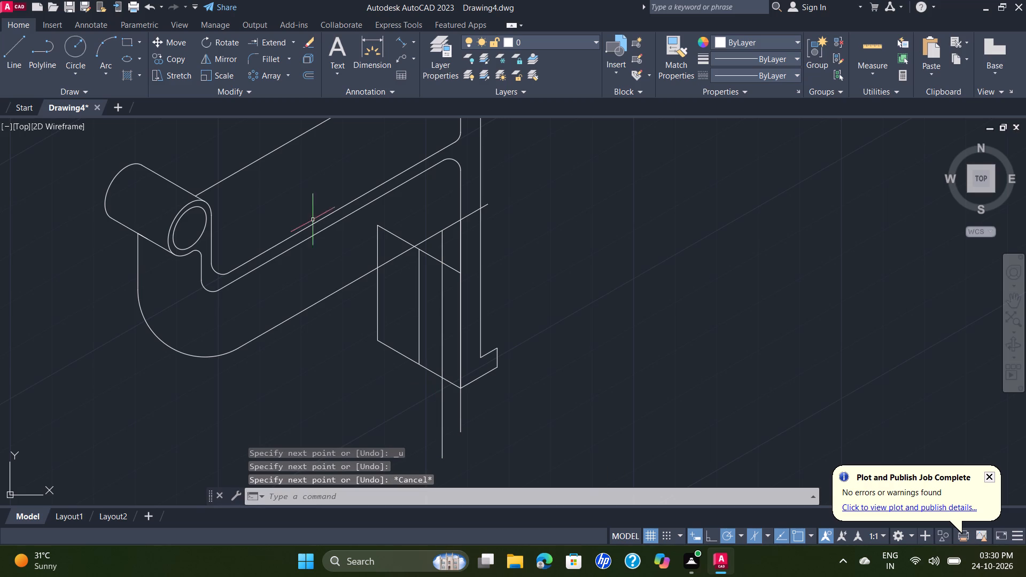
Fillet the inclined rib line with the new vertical line, and delete the leftover vertical segment below the arc.
click(275, 64)
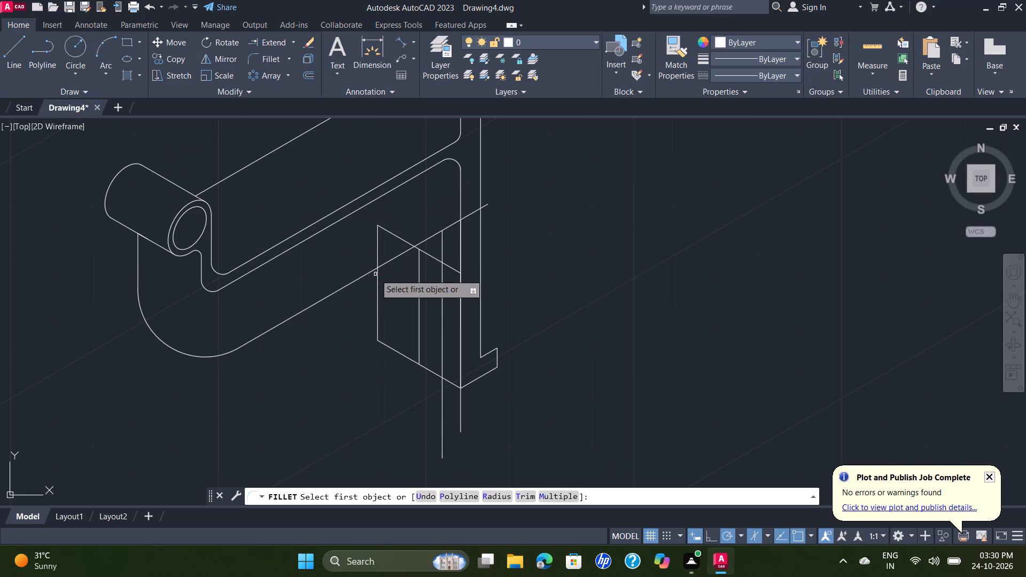
click(377, 268)
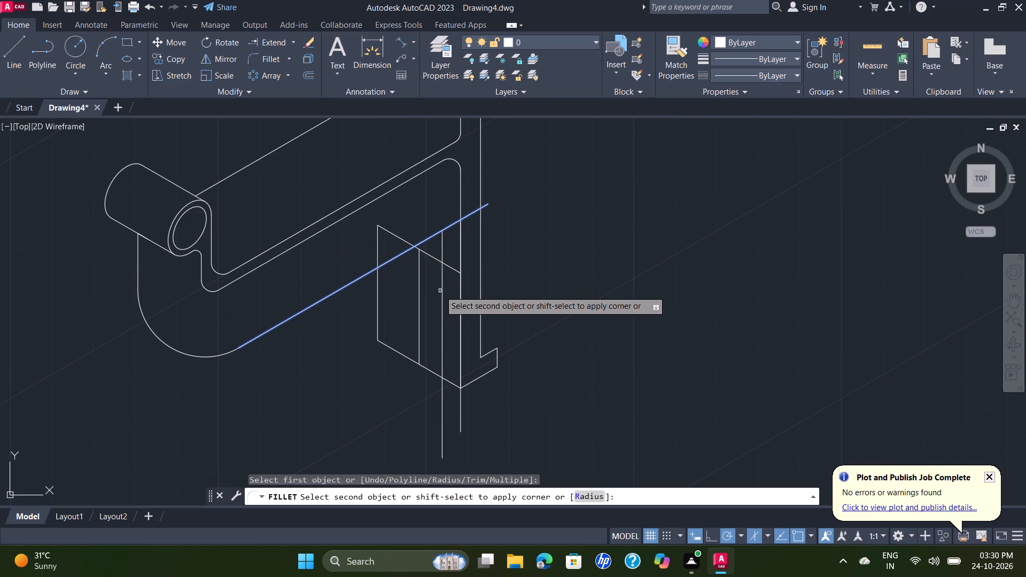
click(442, 291)
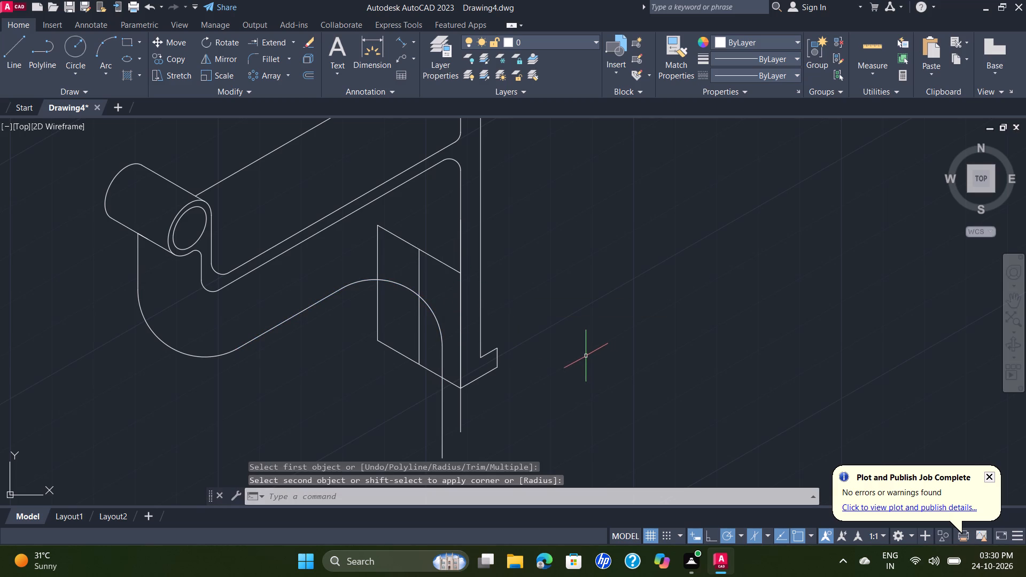
click(442, 405)
key(Delete)
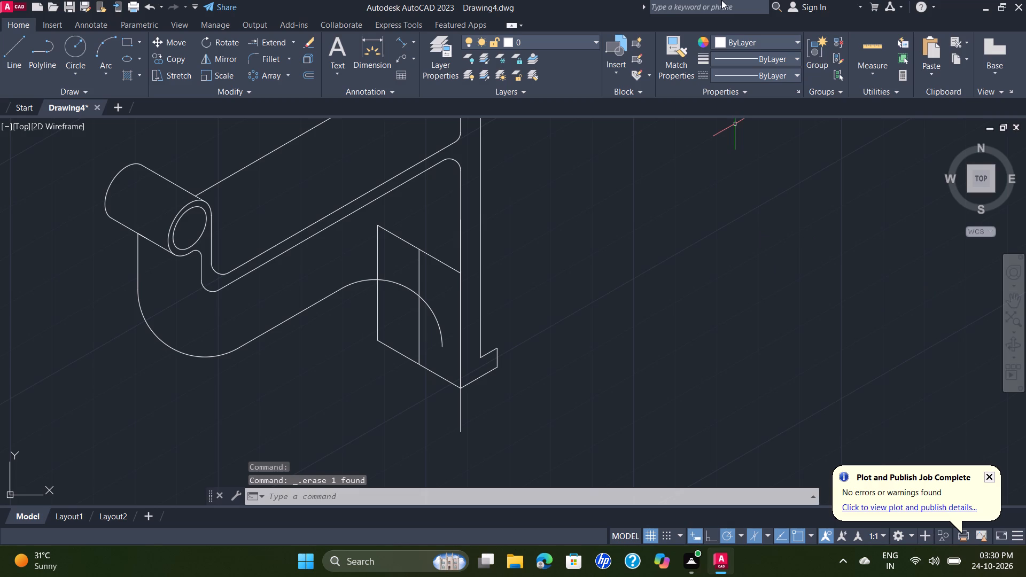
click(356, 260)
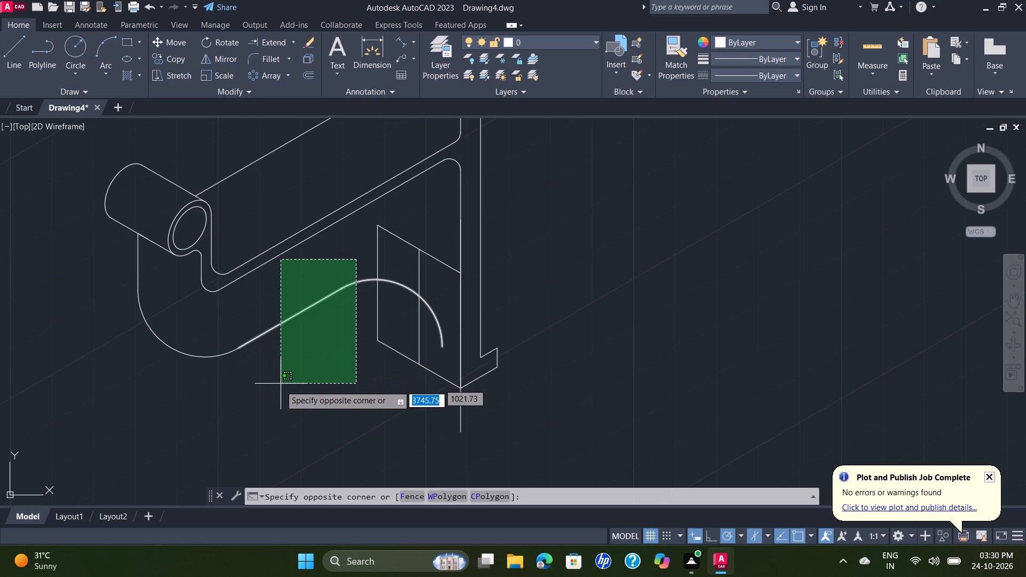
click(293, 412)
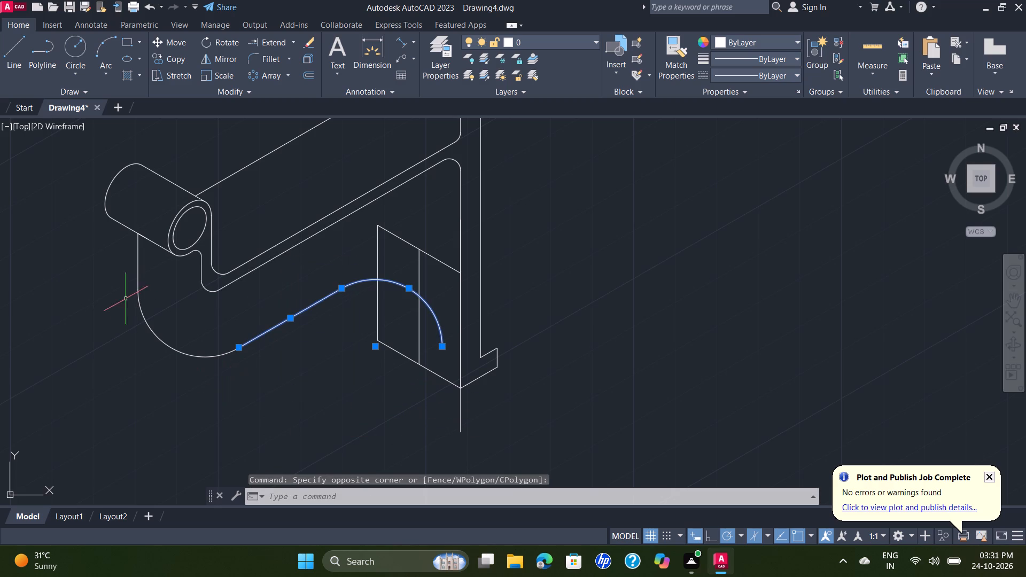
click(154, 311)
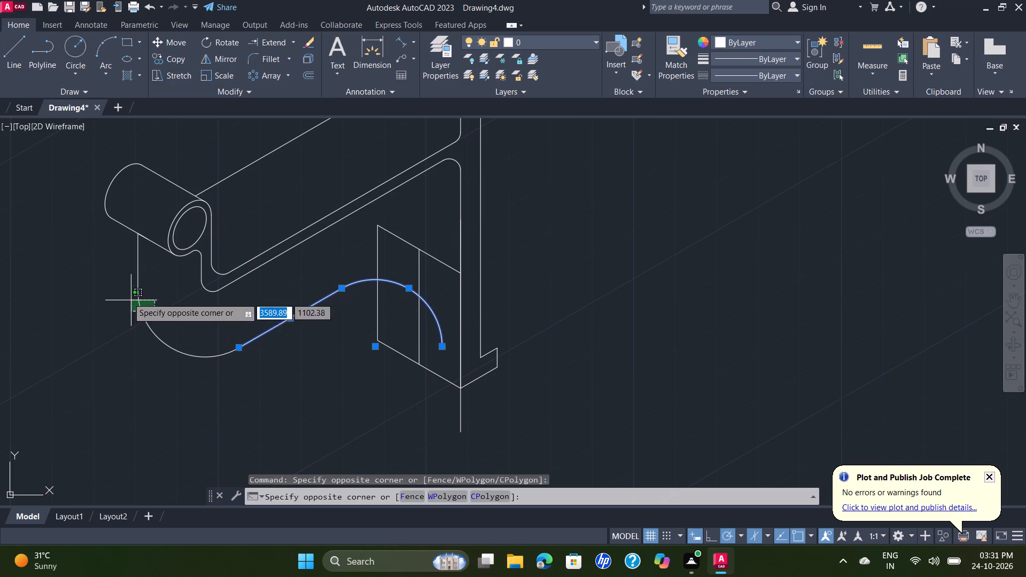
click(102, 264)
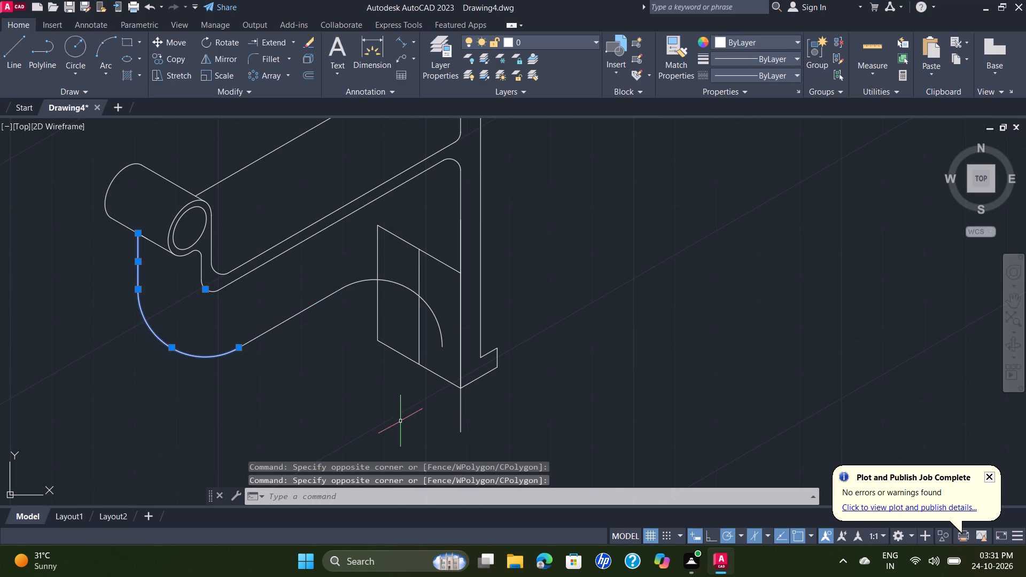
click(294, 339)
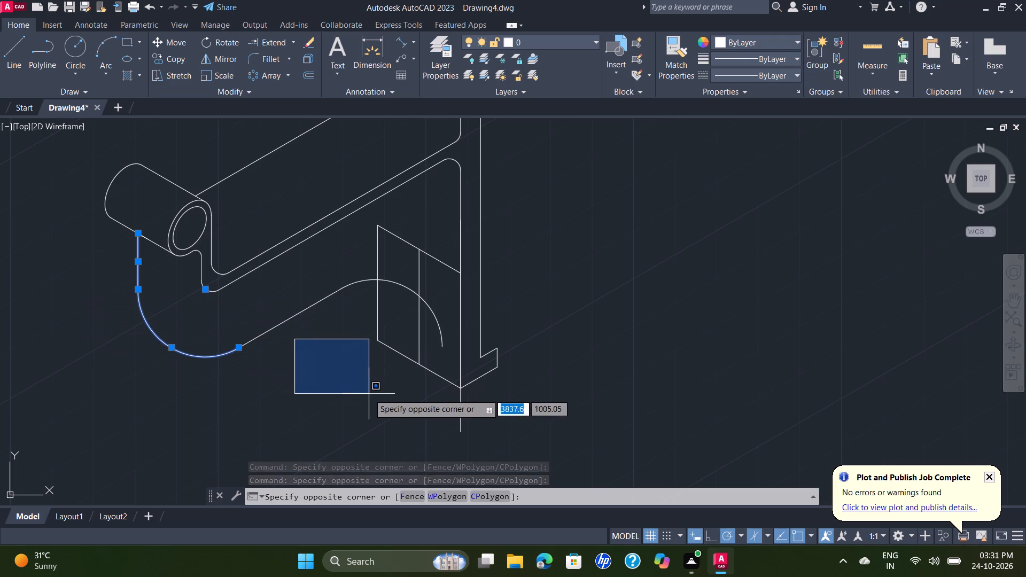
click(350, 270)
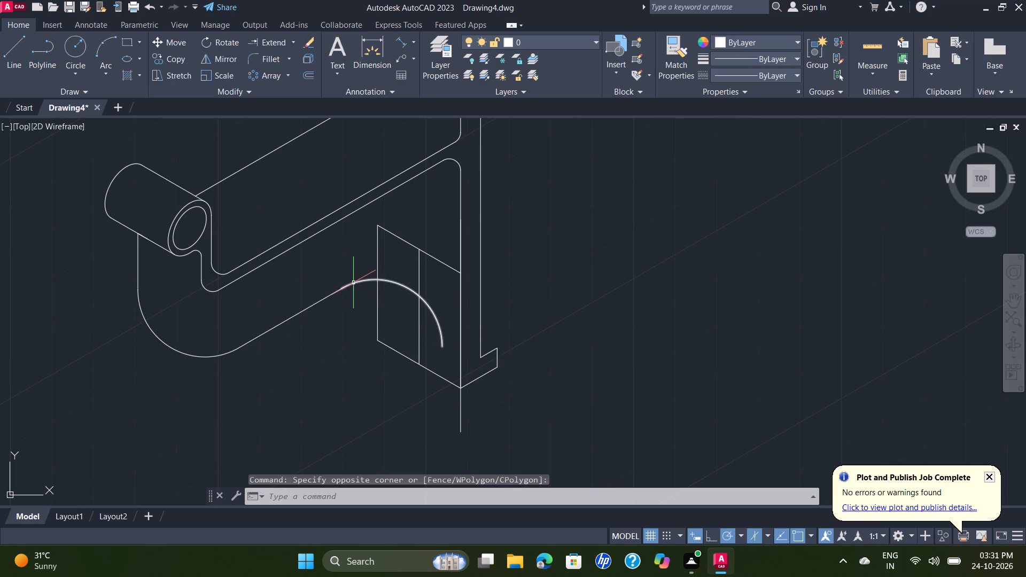
Copy the rib's S-curved lower outline, along with the parallel inclined lines and corner arcs above it, 12 mm along the cylinder's lower edge.
click(353, 282)
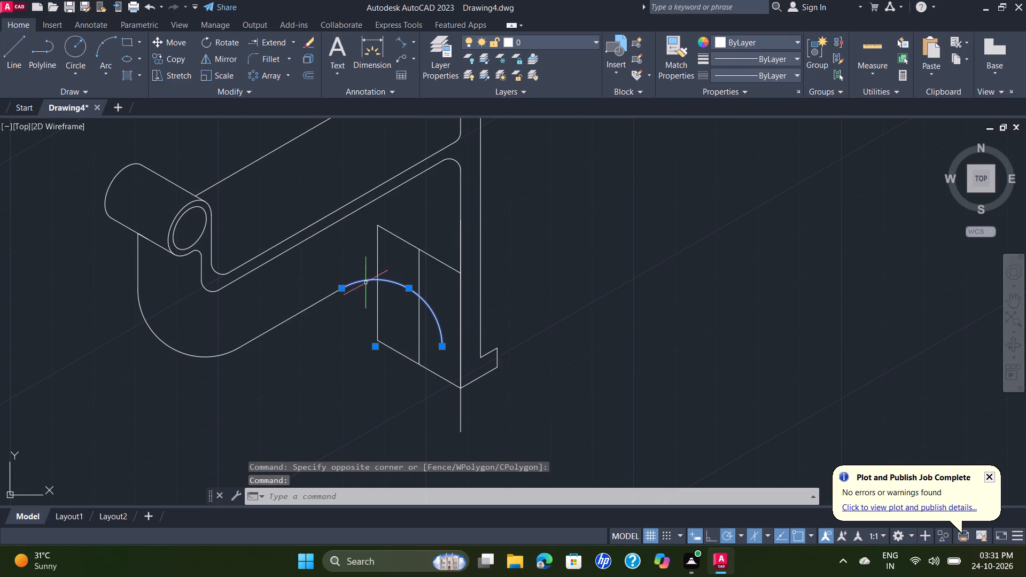
click(368, 273)
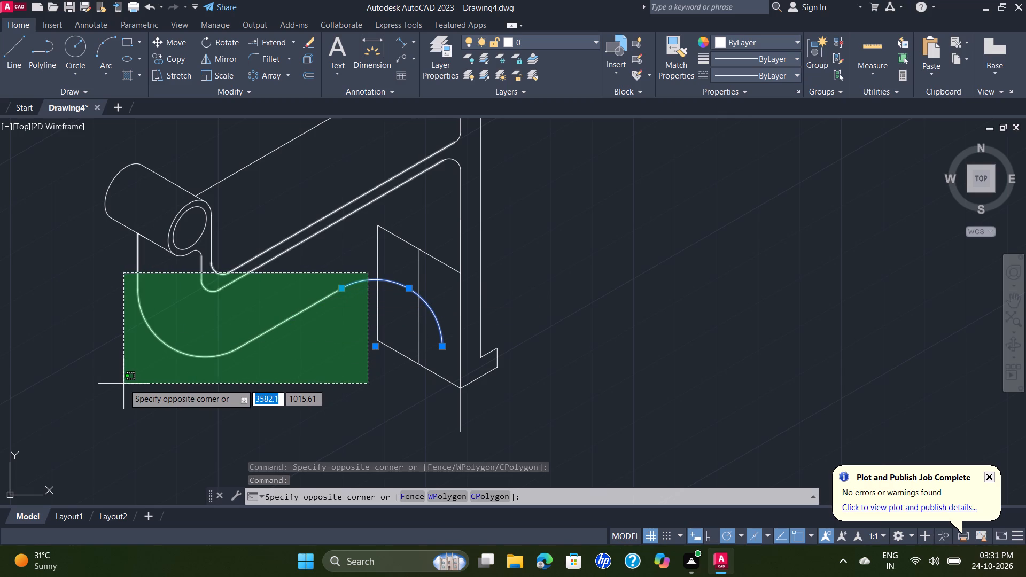
click(127, 384)
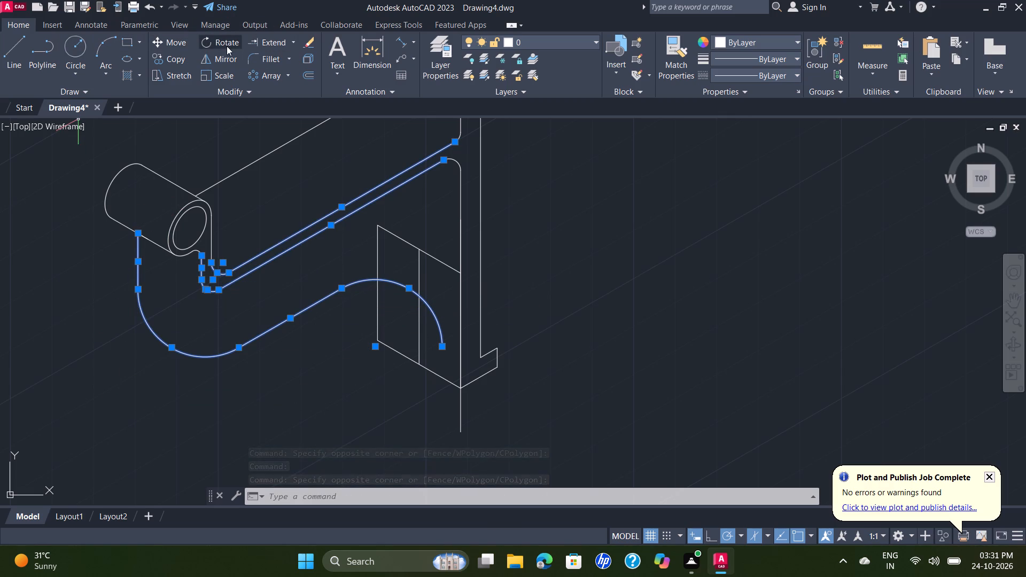
click(178, 55)
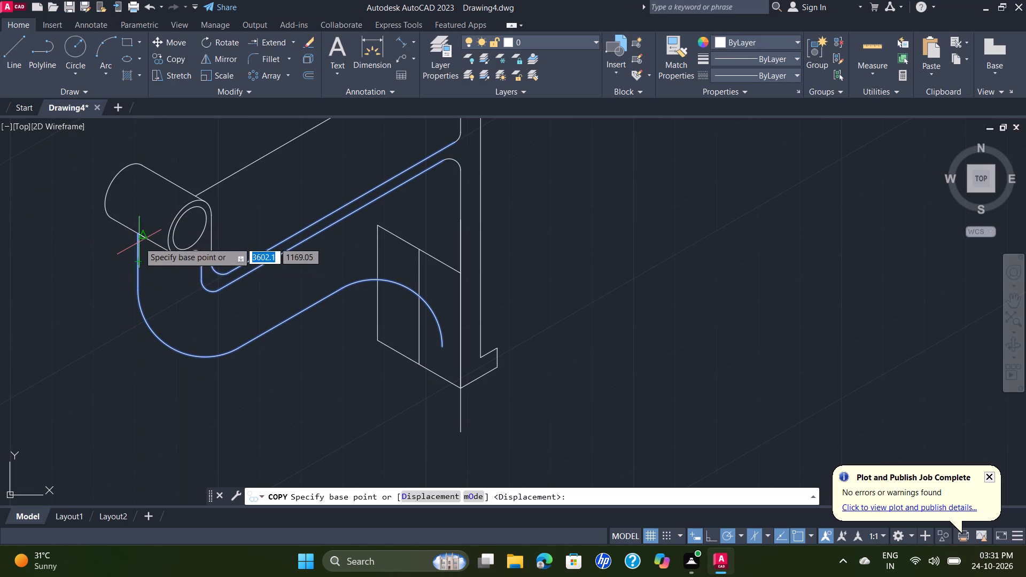
scroll(138, 237, up, 2)
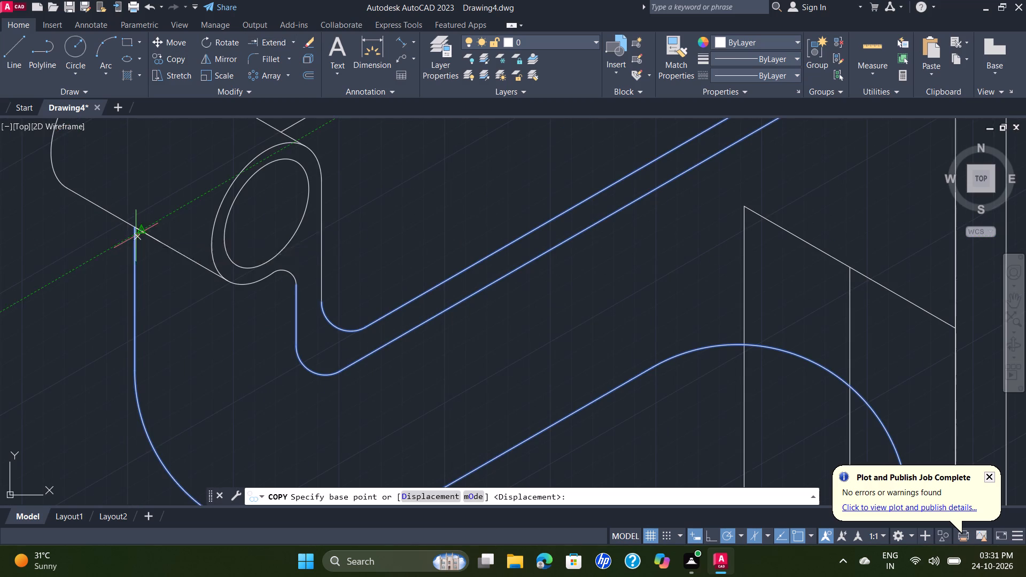
click(136, 224)
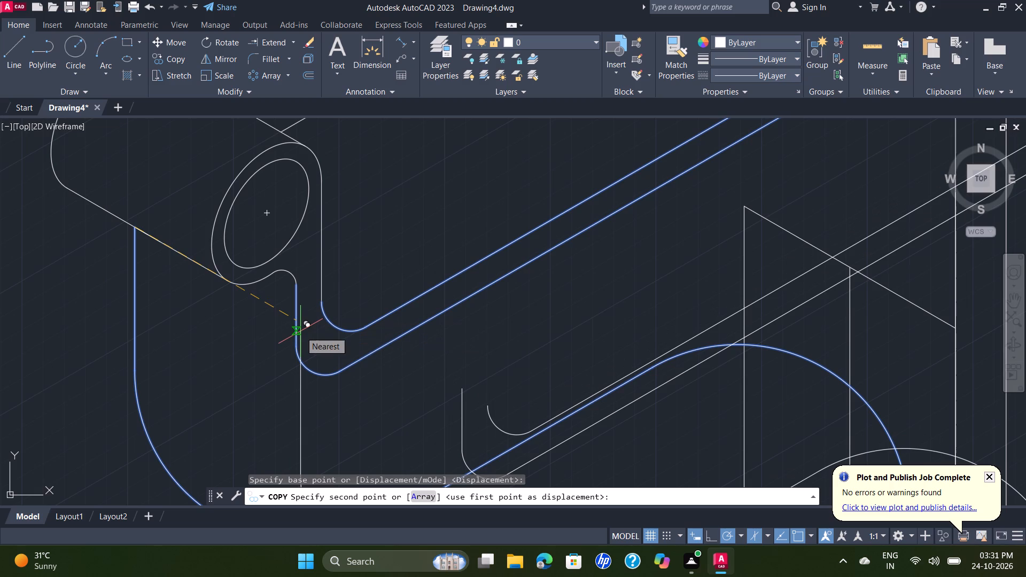
text(12)
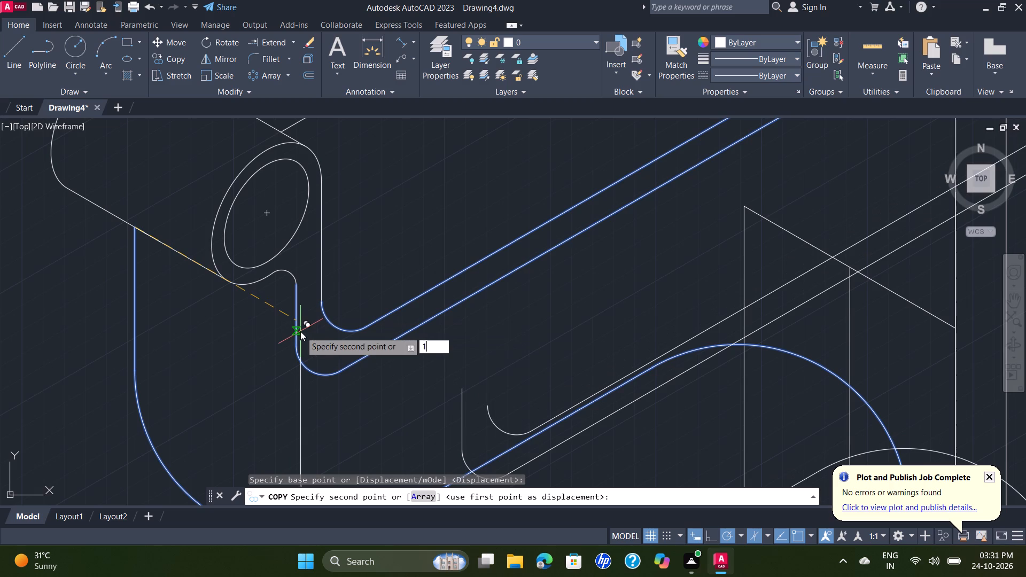
key(Return)
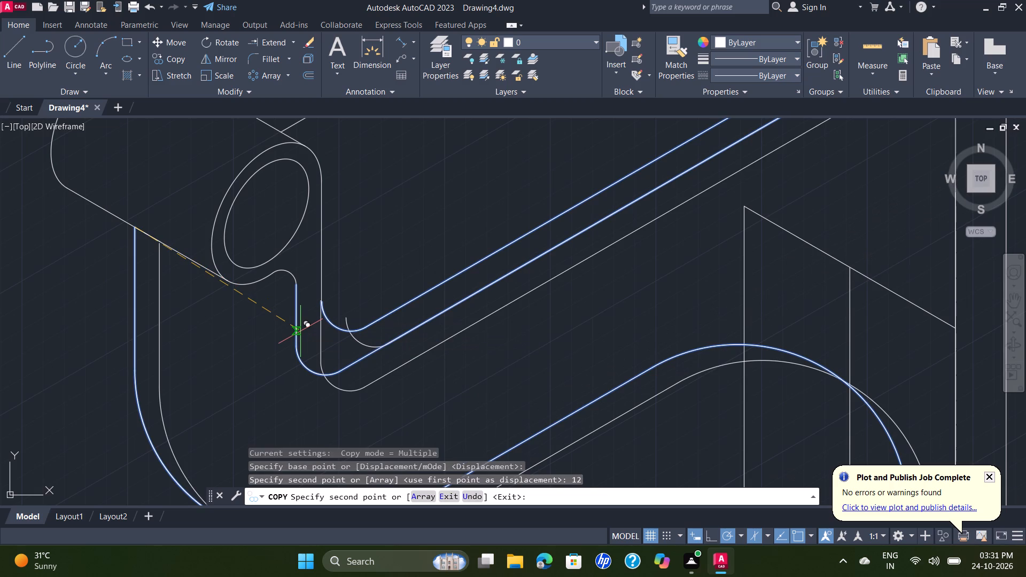
scroll(636, 179, down, 2)
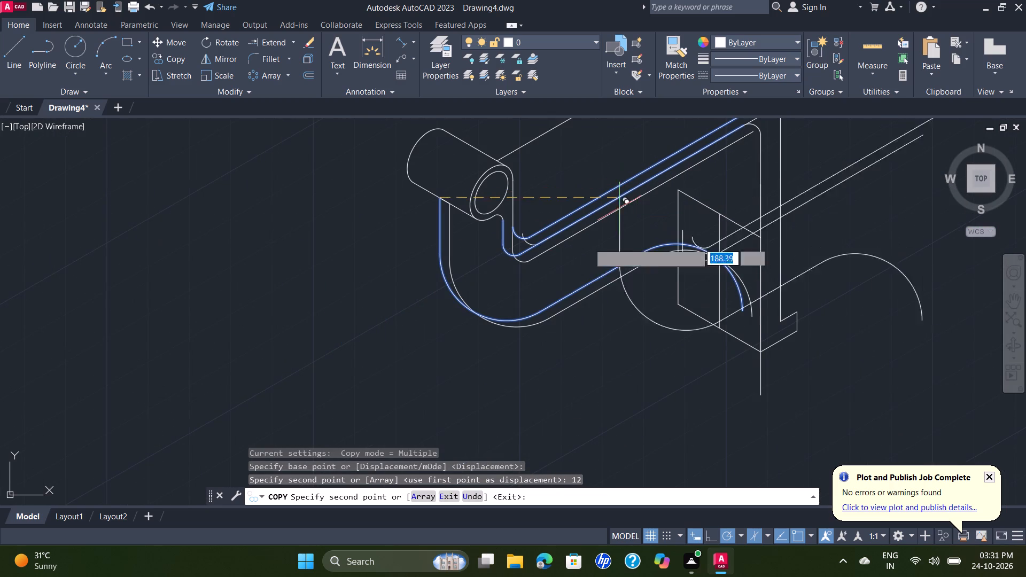
key(Escape)
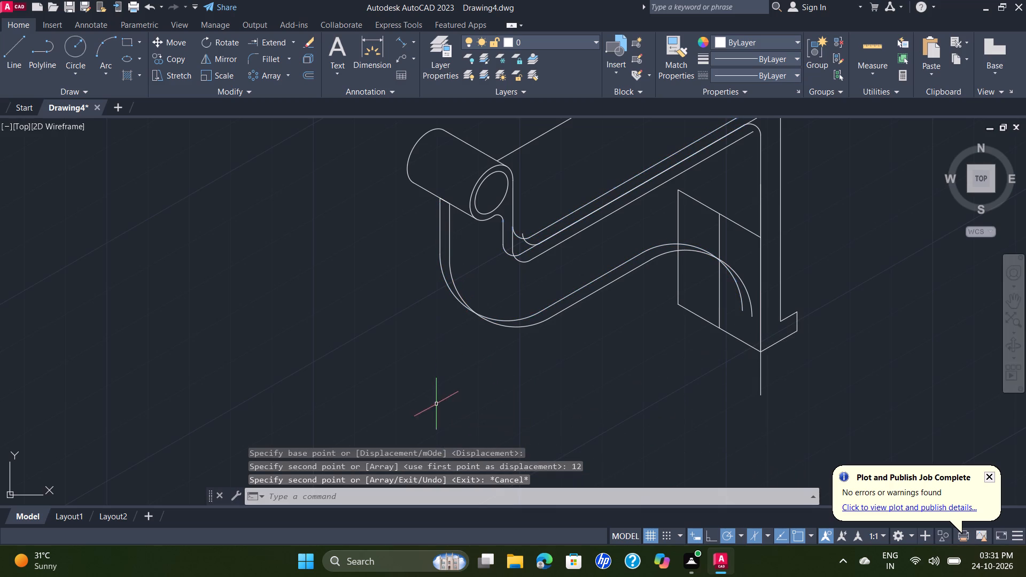
Delete the unwanted copied arcs, short vertical line and inclined lines beside the upper rib edges, keeping the copied S-curve.
scroll(550, 246, up, 1)
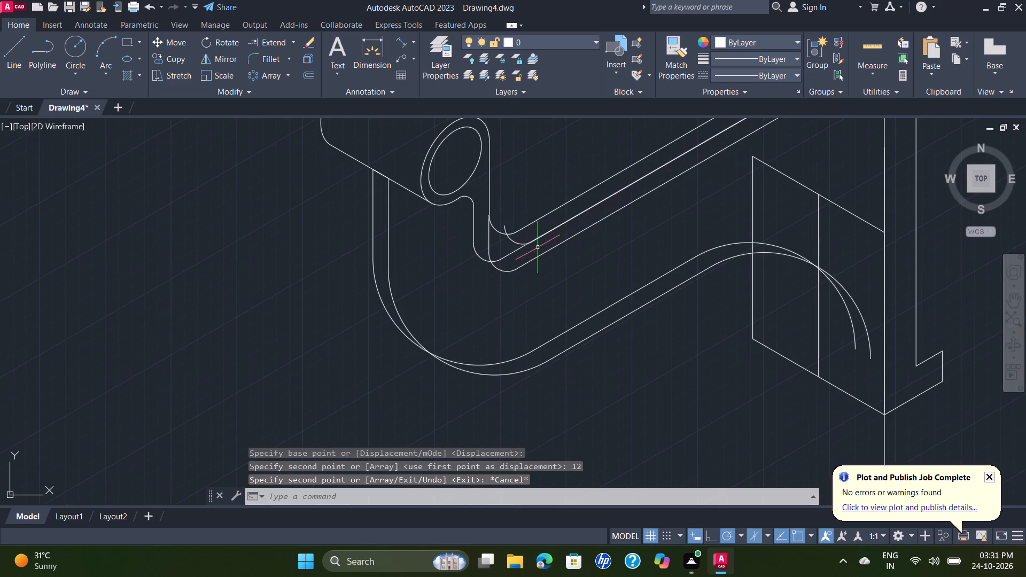
click(524, 244)
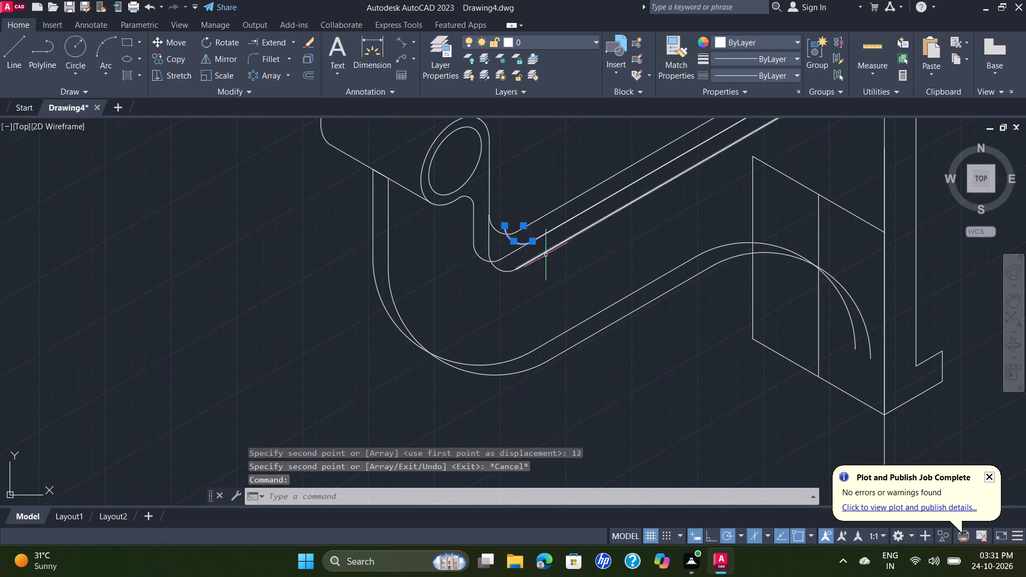
key(Delete)
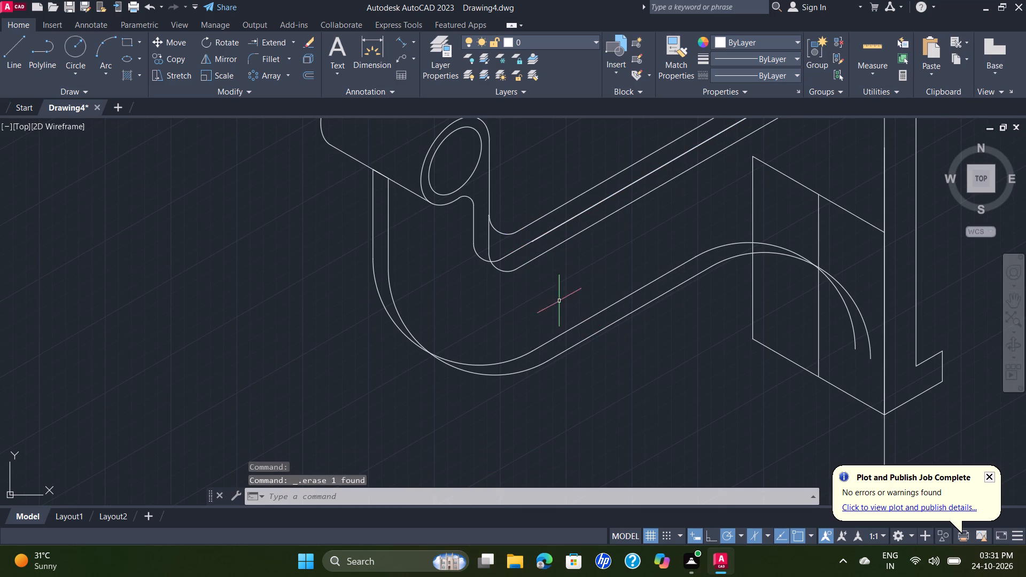
click(519, 268)
key(Delete)
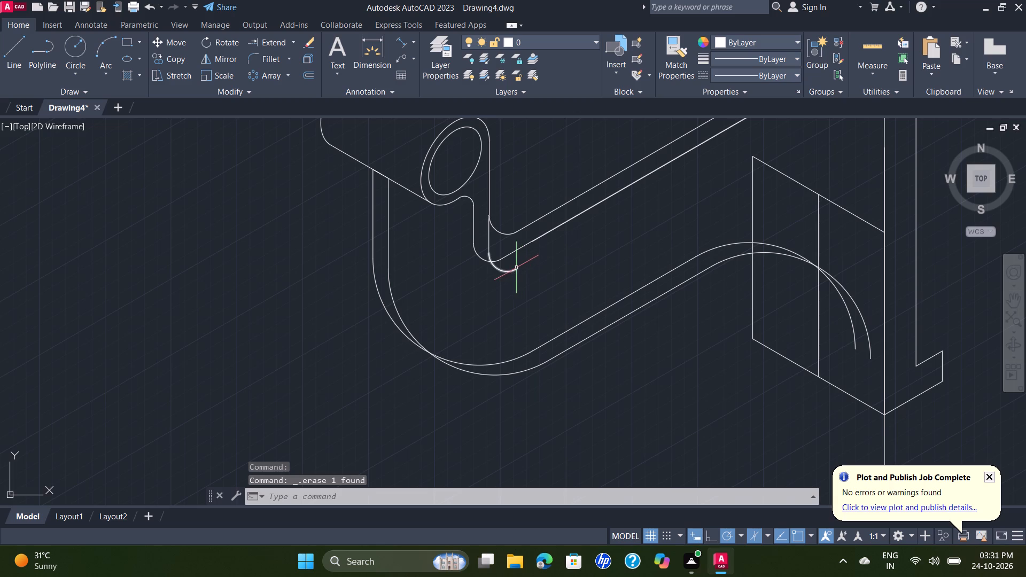
click(515, 269)
key(Delete)
click(491, 242)
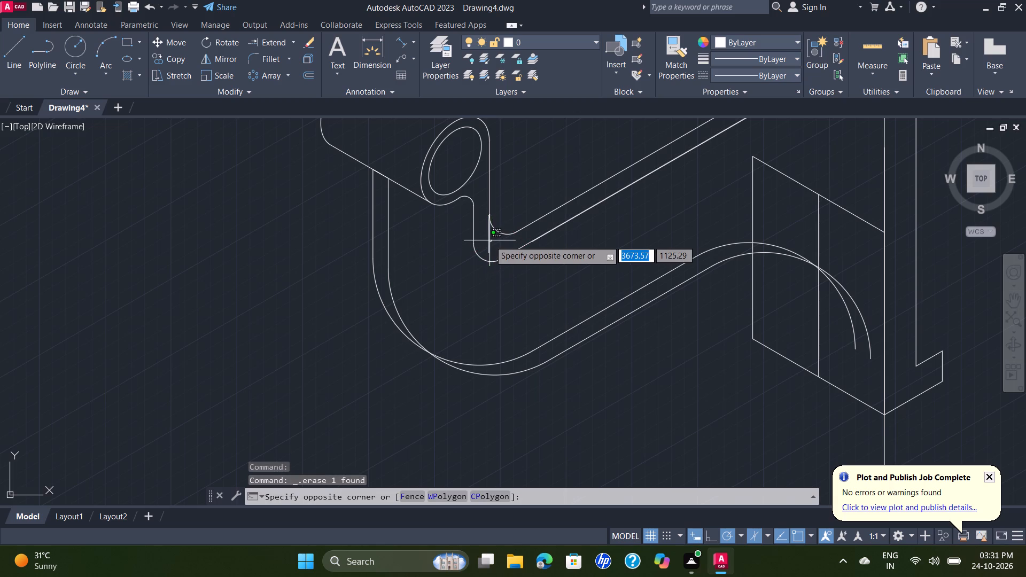
click(488, 239)
key(Delete)
click(551, 230)
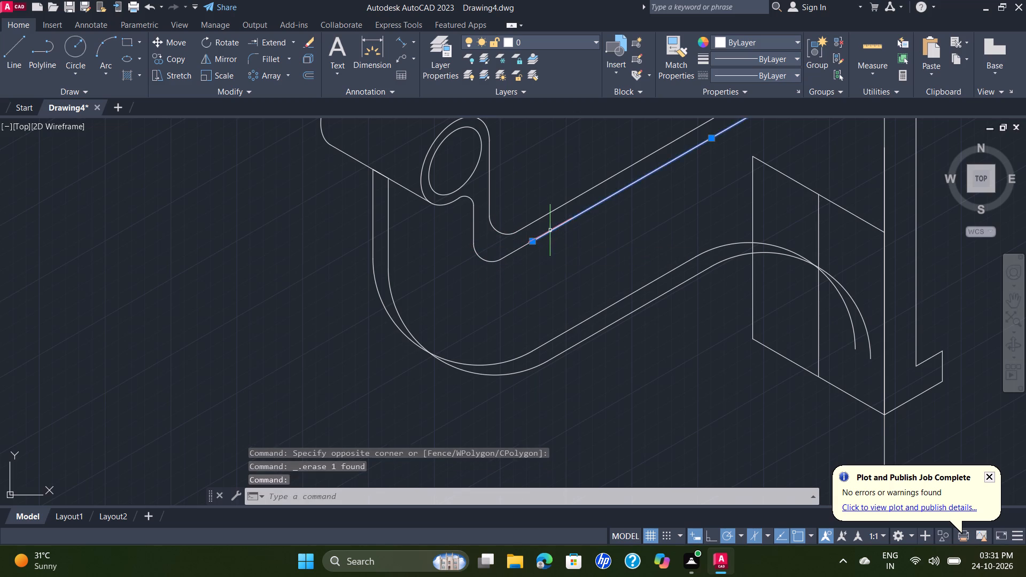
key(Delete)
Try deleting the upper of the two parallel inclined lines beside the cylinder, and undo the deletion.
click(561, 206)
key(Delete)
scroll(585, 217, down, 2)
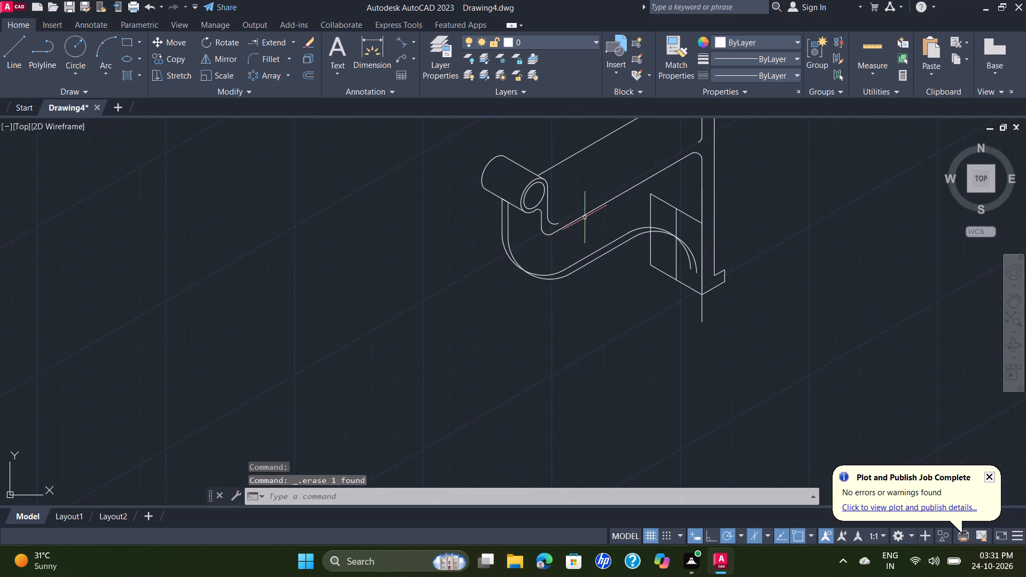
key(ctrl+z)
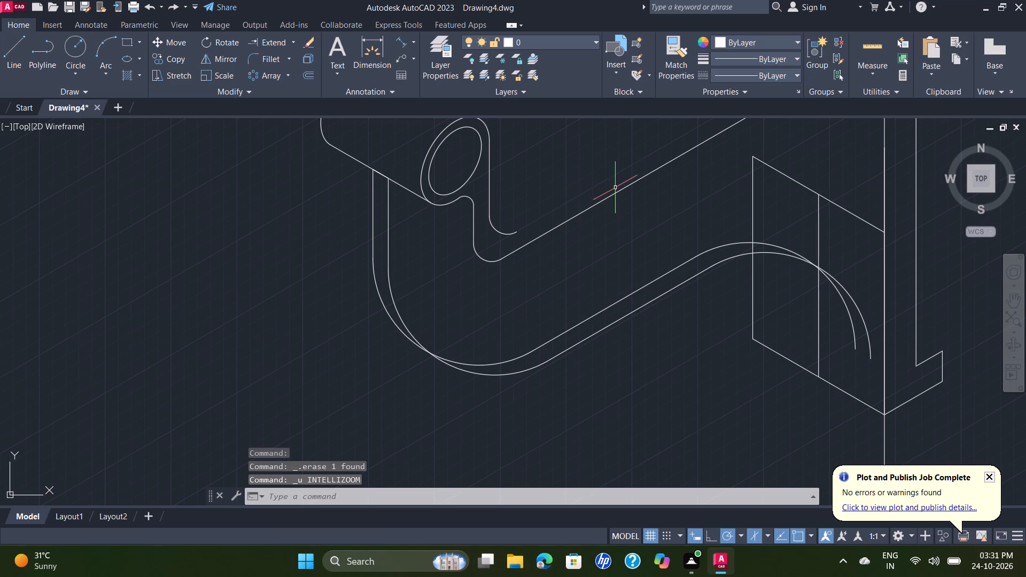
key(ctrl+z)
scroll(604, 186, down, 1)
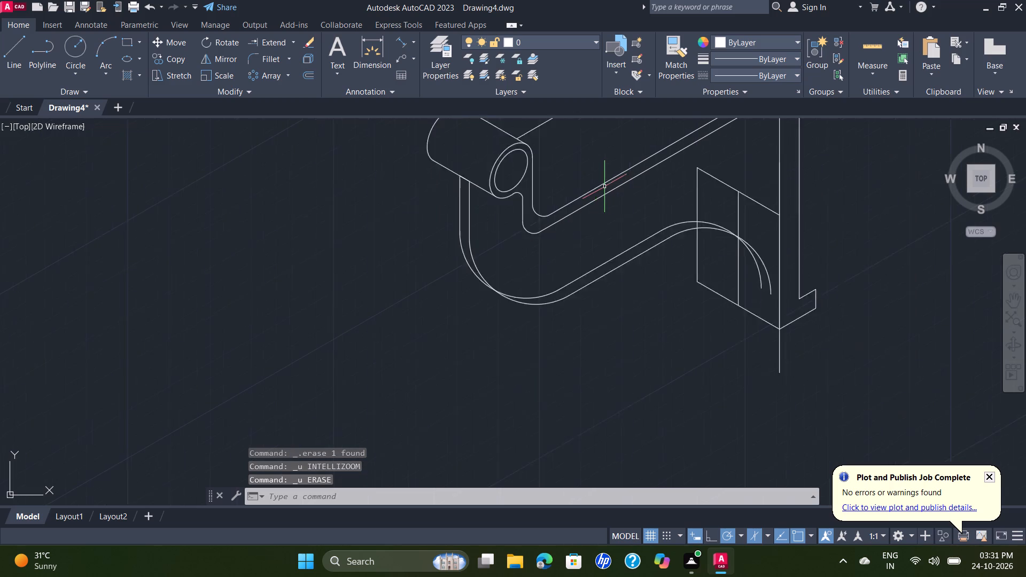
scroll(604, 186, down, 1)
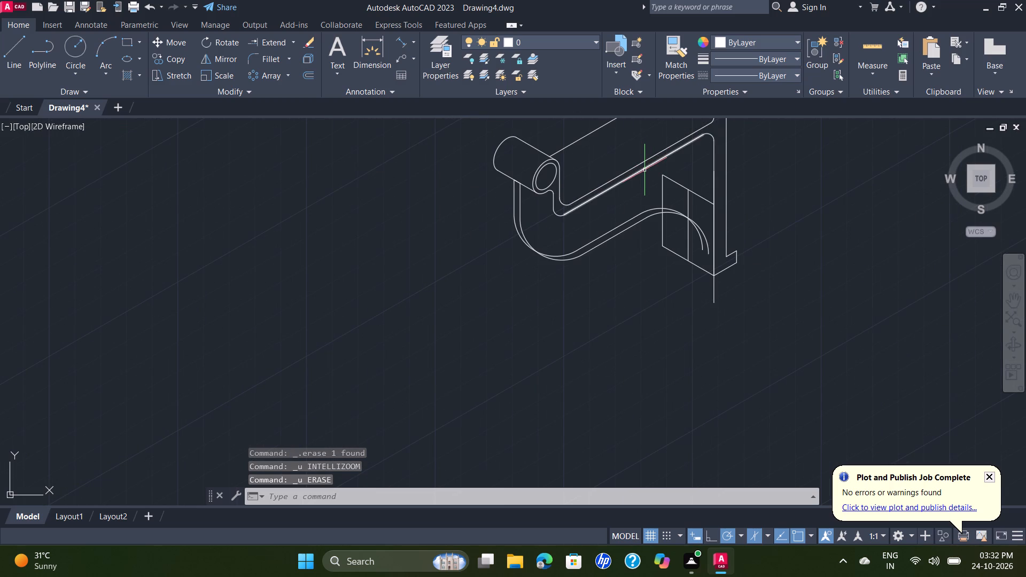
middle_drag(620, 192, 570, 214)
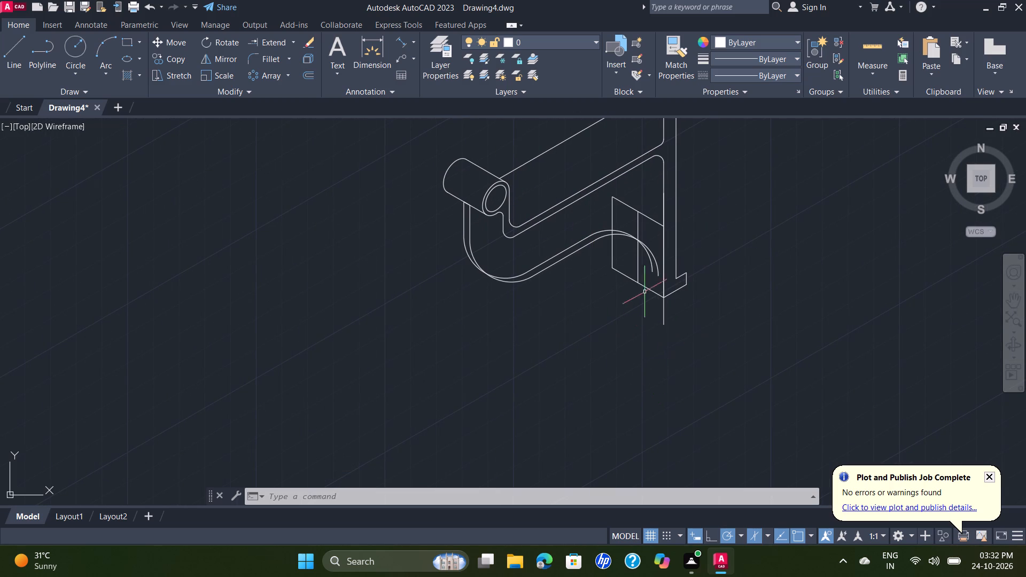
Trim the copied S-curve's upper inclined line and the adjoining arc portions on the inner side of the rib's lower outline.
scroll(630, 256, up, 1)
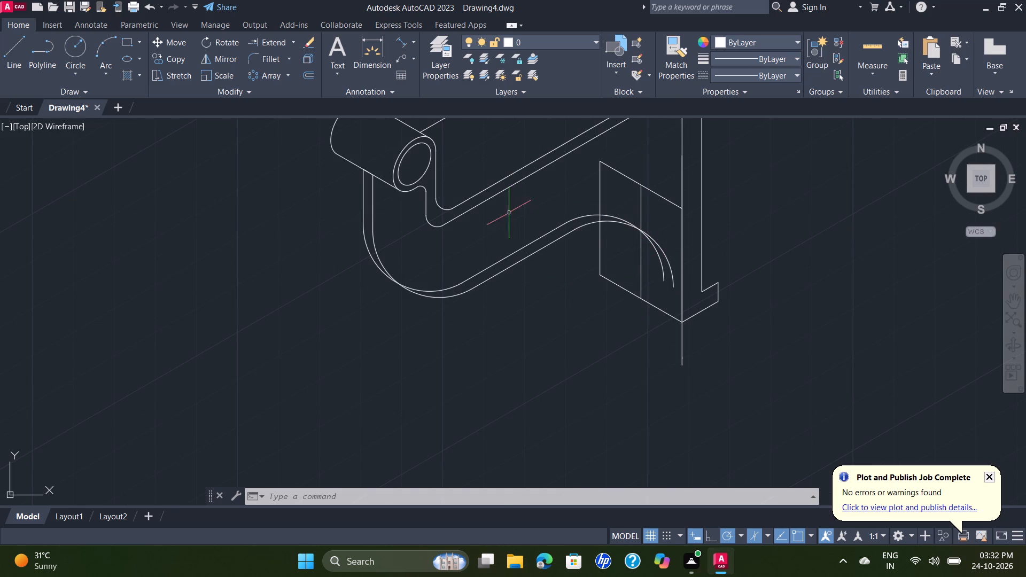
click(292, 37)
click(284, 70)
click(515, 252)
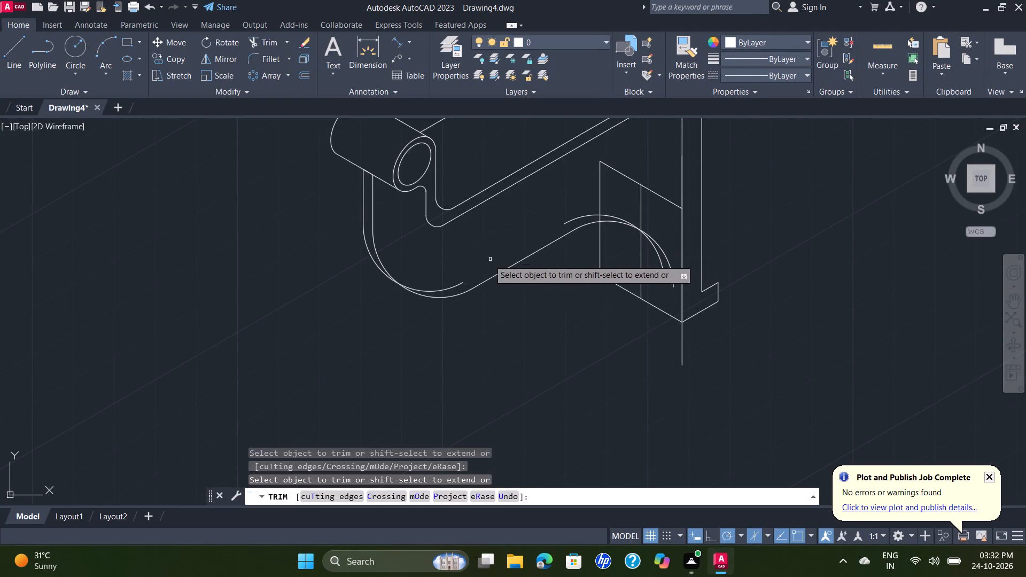
click(457, 286)
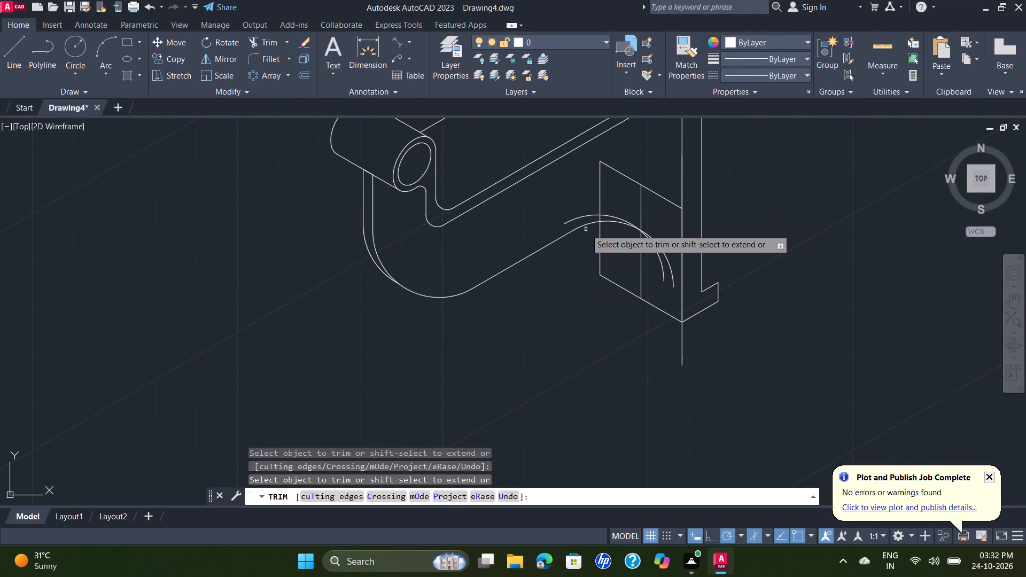
click(587, 216)
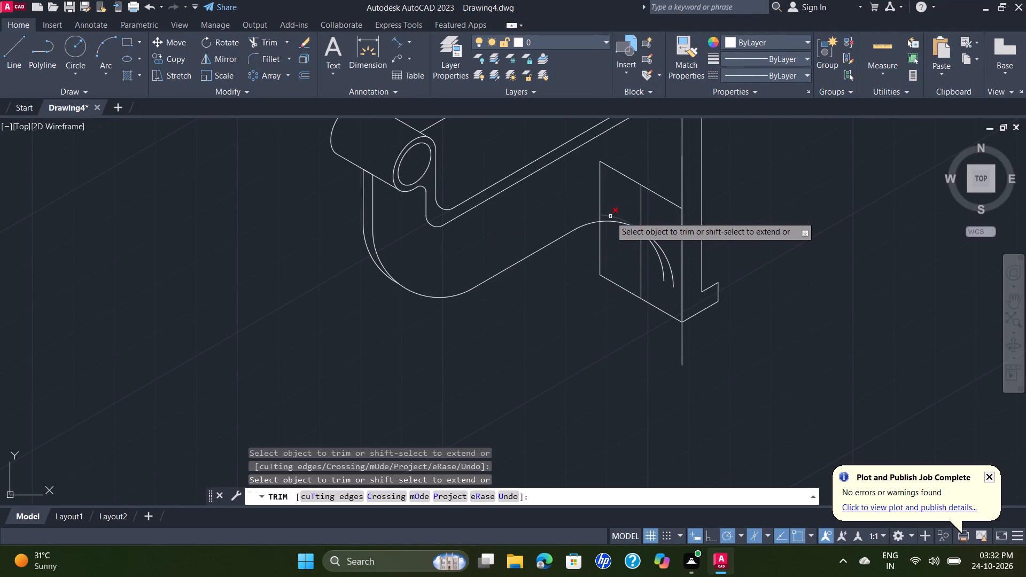
click(616, 217)
Trim away the middle vertical line of the lower flange box, both above and below the rib's arc.
scroll(644, 230, up, 2)
scroll(659, 236, down, 2)
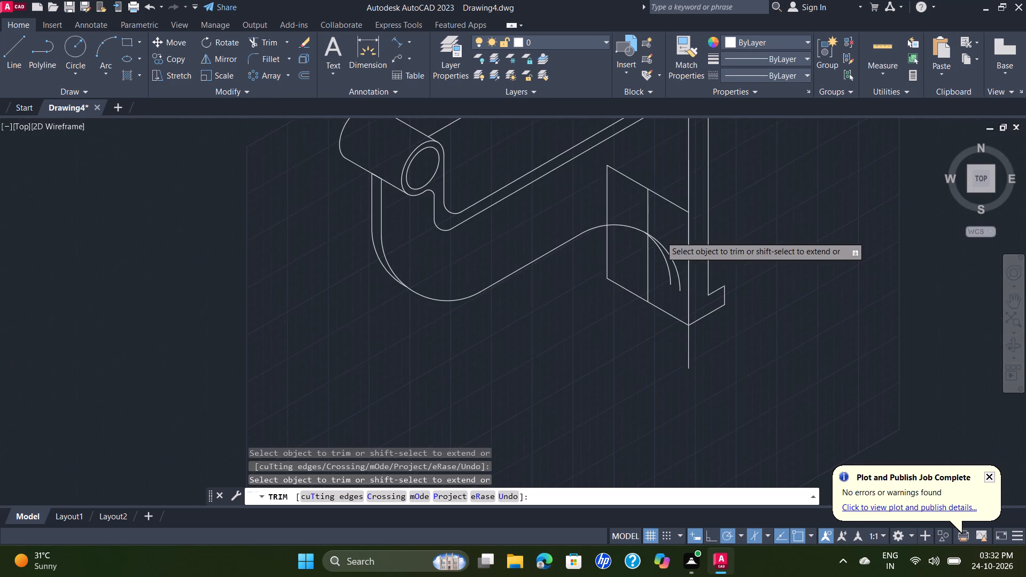
middle_drag(660, 236, 522, 249)
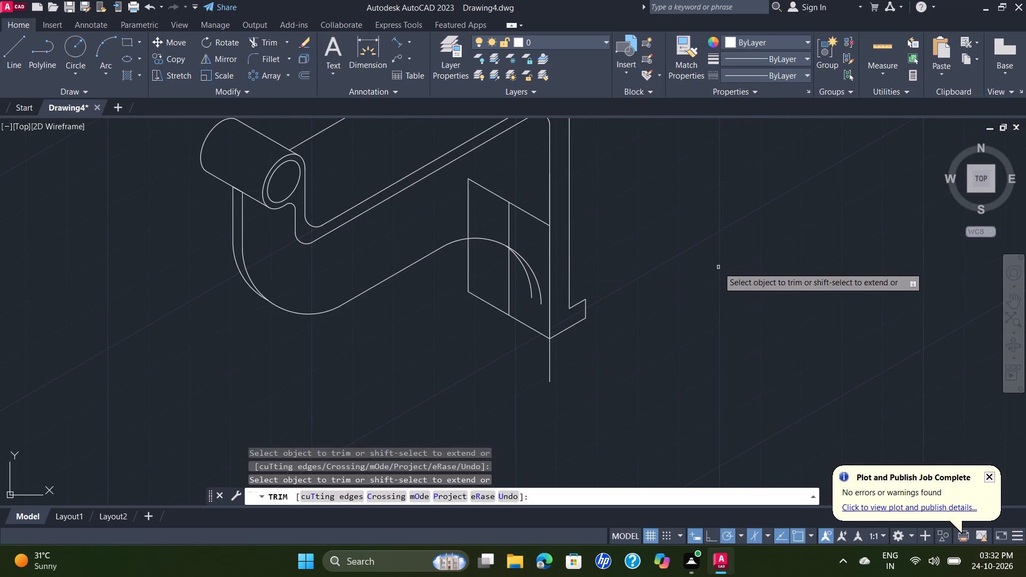
scroll(708, 257, down, 1)
middle_drag(704, 254, 626, 325)
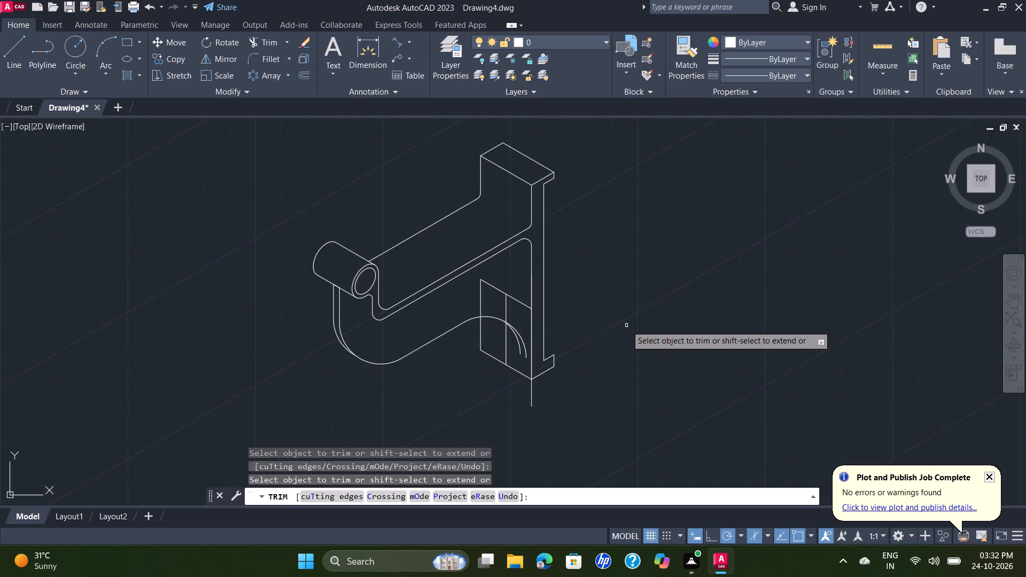
scroll(626, 325, up, 1)
click(434, 291)
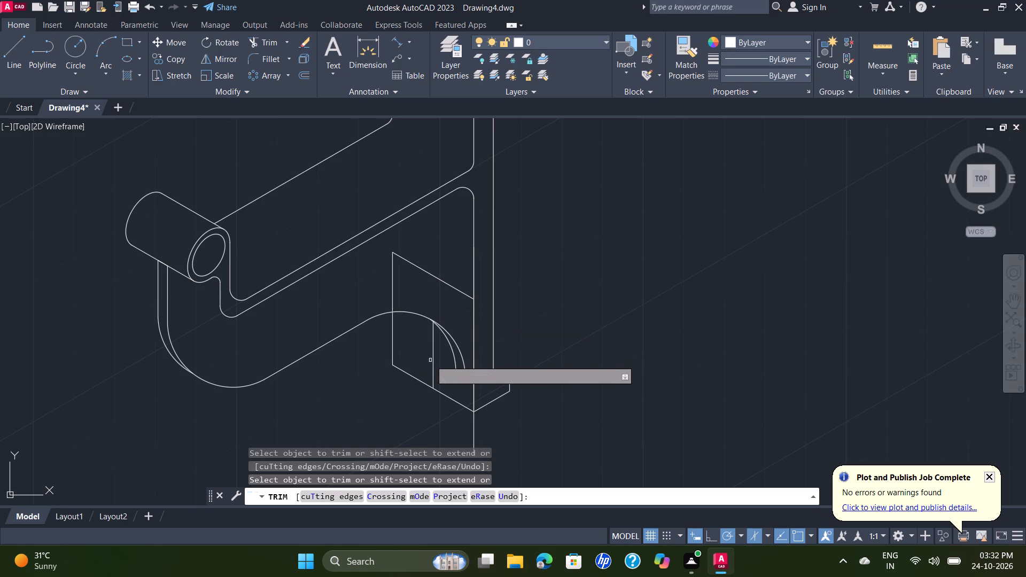
click(433, 362)
scroll(604, 338, down, 1)
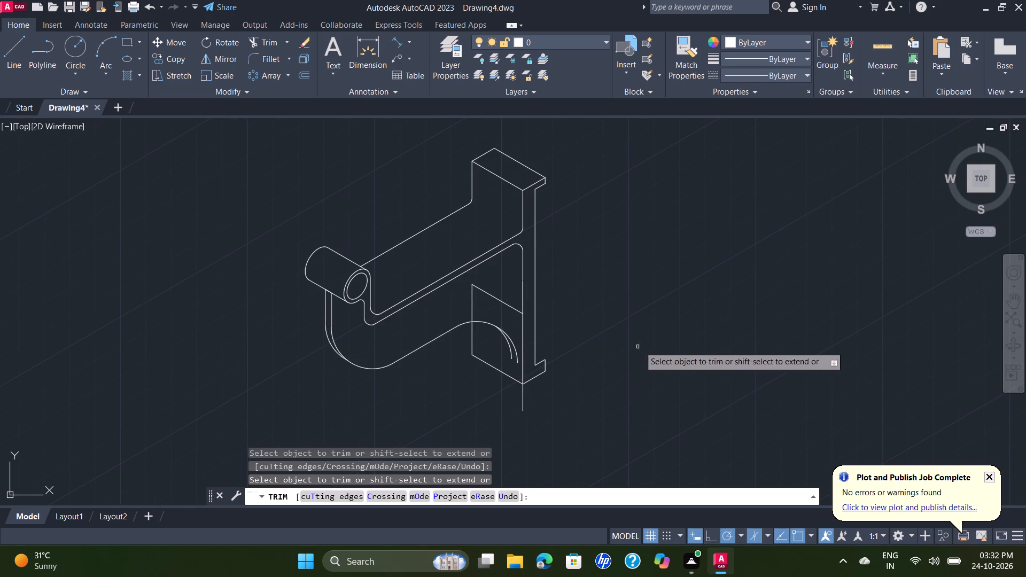
key(Escape)
Trim the lower flange box's outer vertical edge above the rib arc, together with the box's upper inclined line.
middle_drag(631, 296, 619, 293)
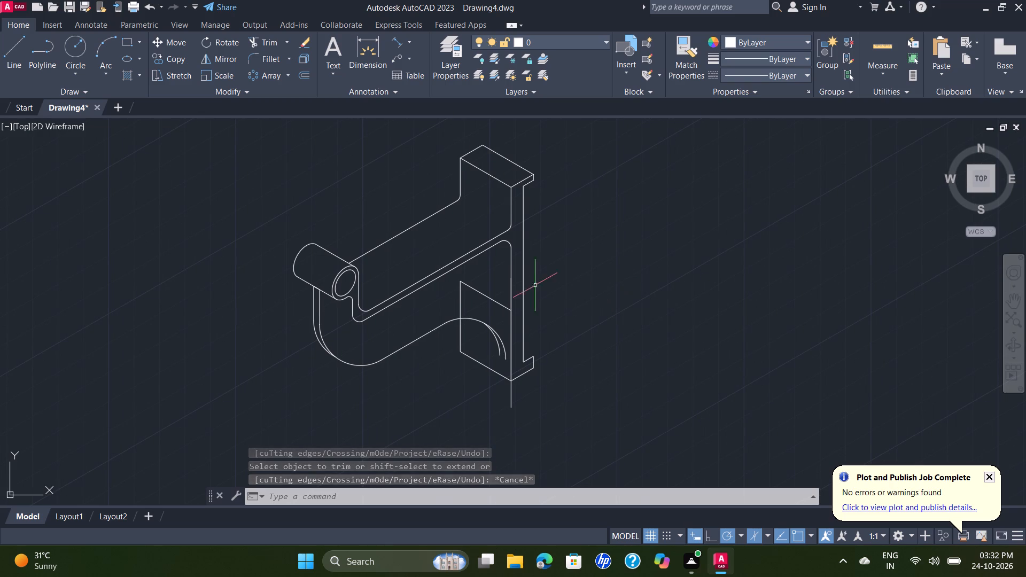
key(space)
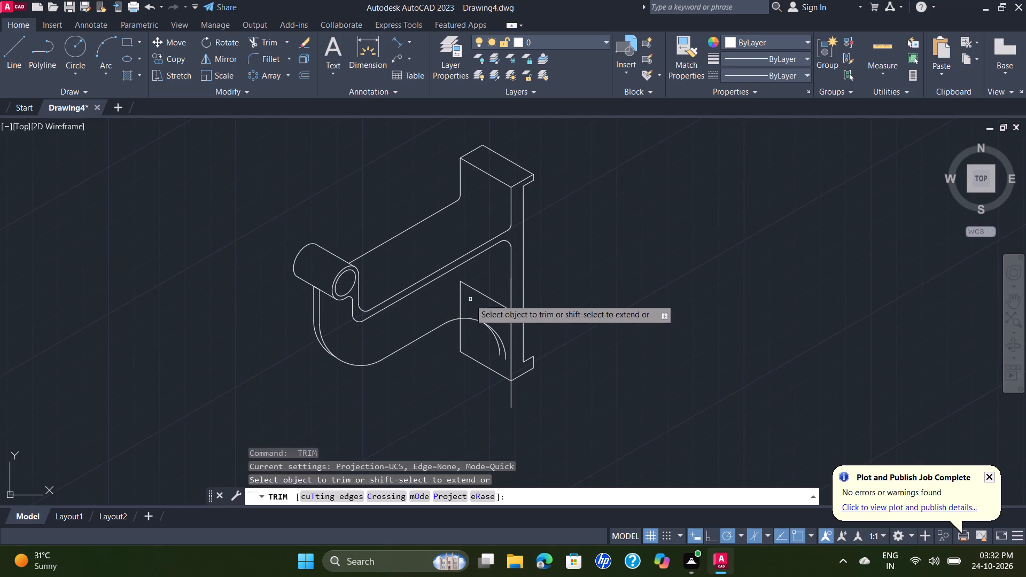
click(452, 301)
click(489, 297)
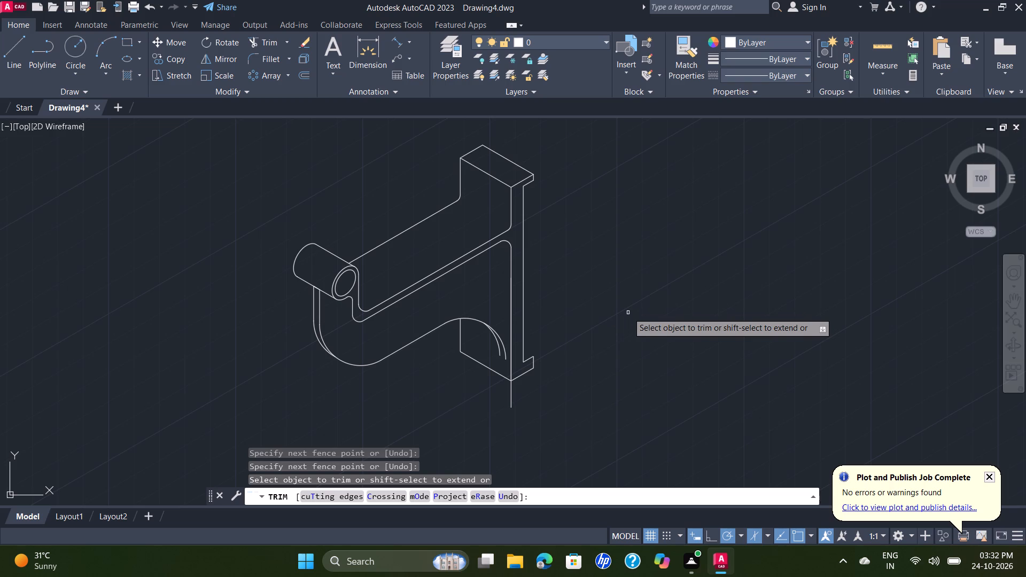
middle_drag(628, 313, 585, 313)
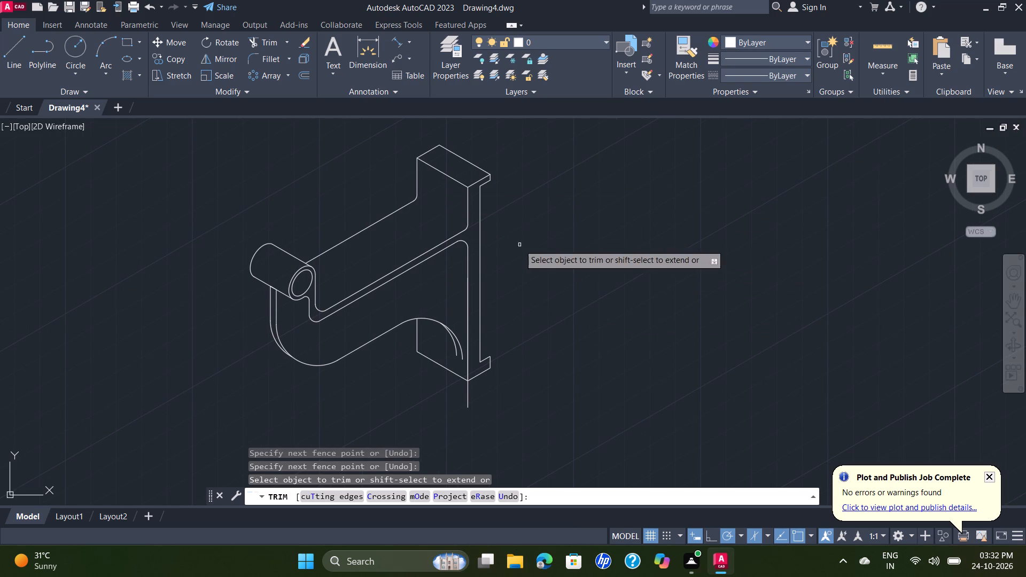
key(Escape)
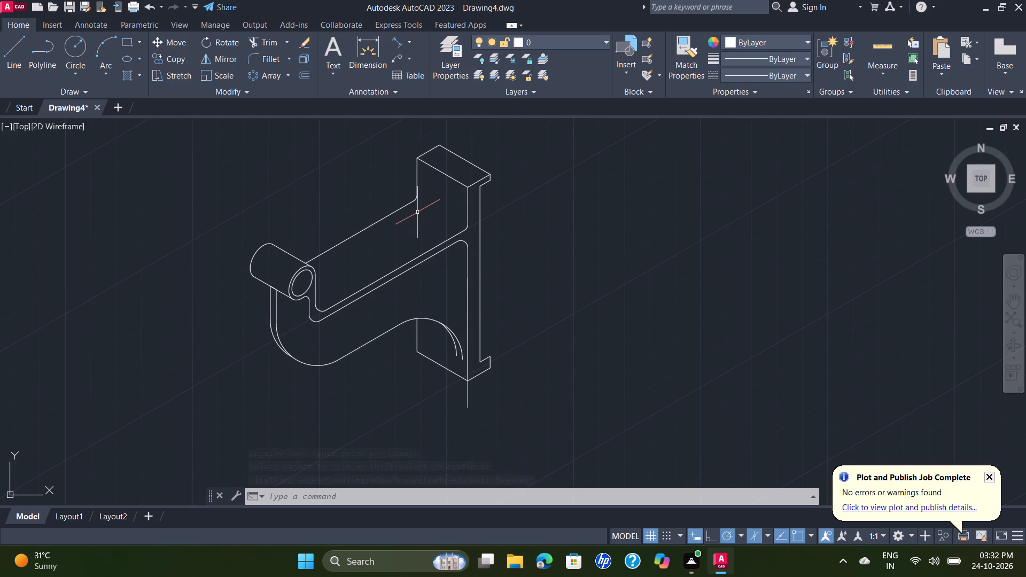
Draw connected lines from the midpoint of the flange's top front edge: 6 mm along it at 150°, 70 mm down, and 300 mm at 210°.
click(13, 59)
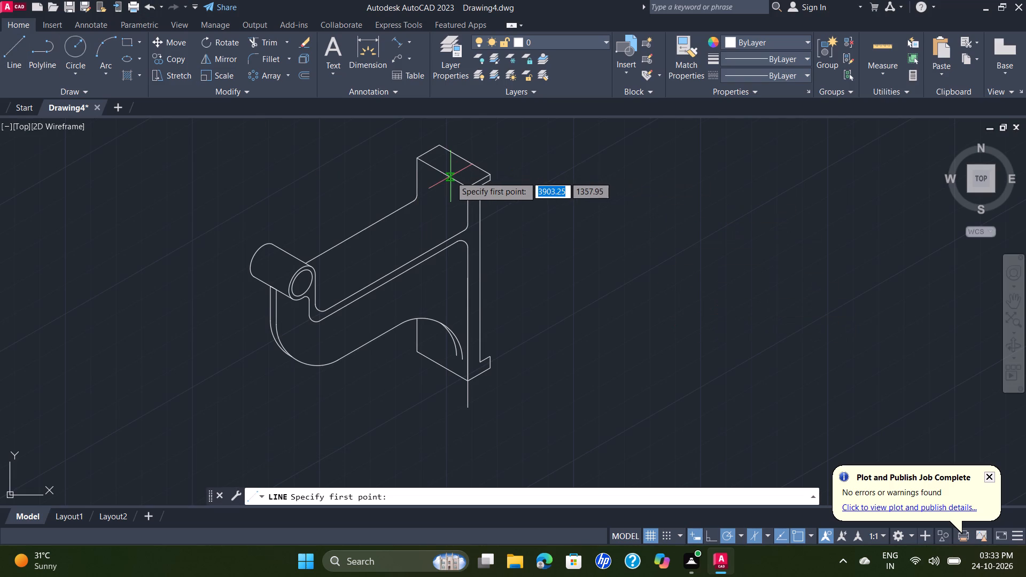
click(445, 176)
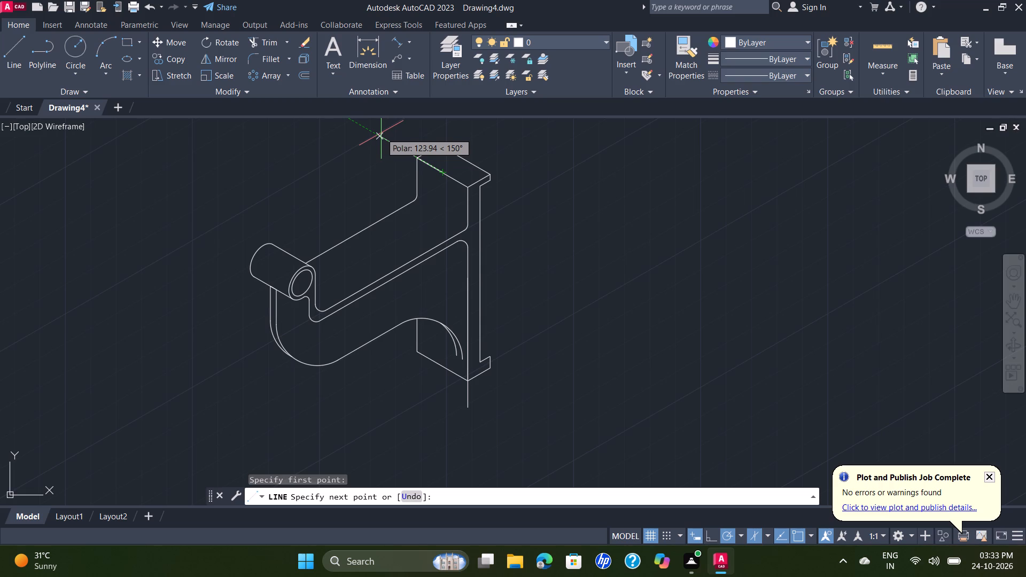
key(6)
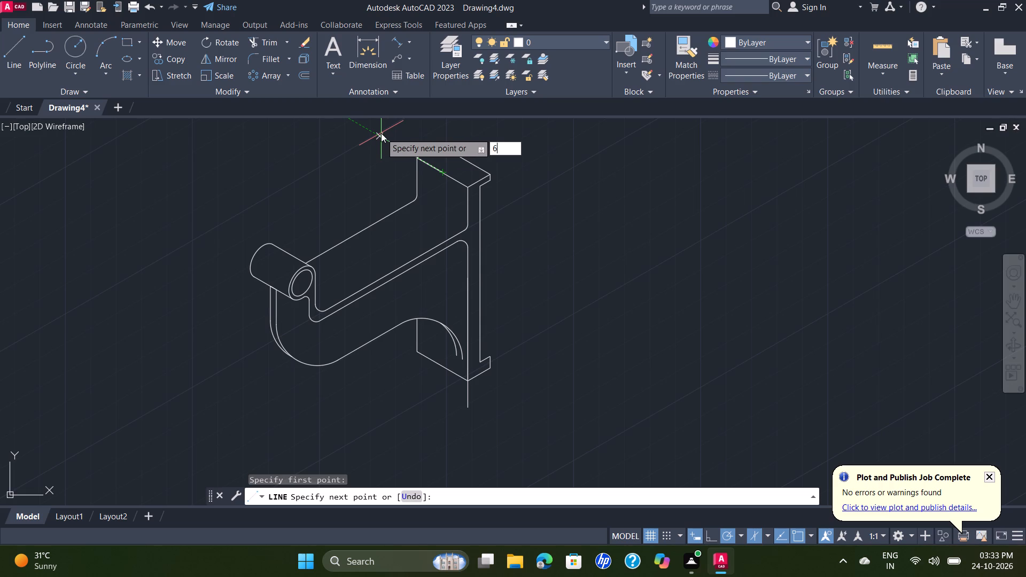
key(Return)
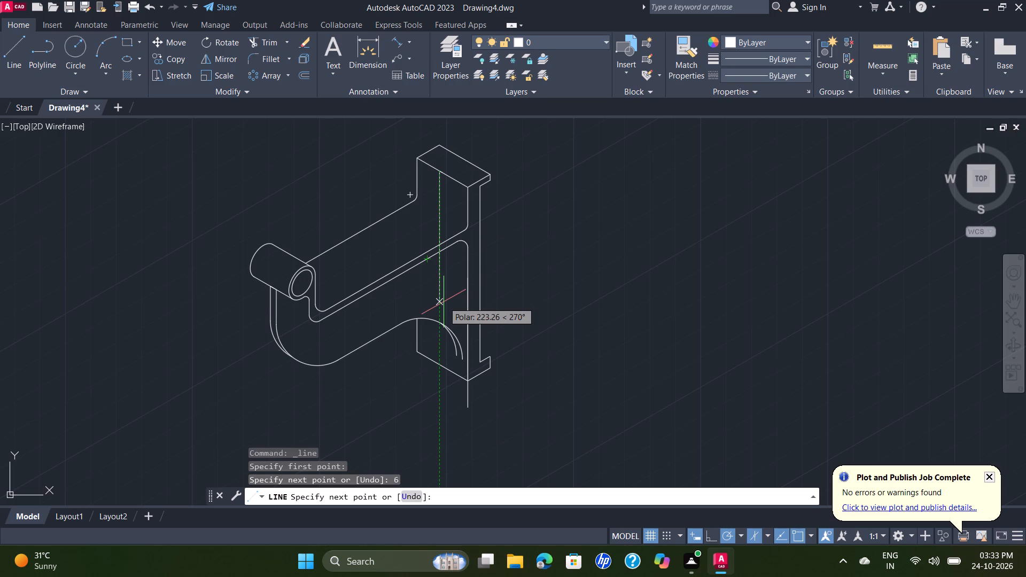
text(70)
key(Return)
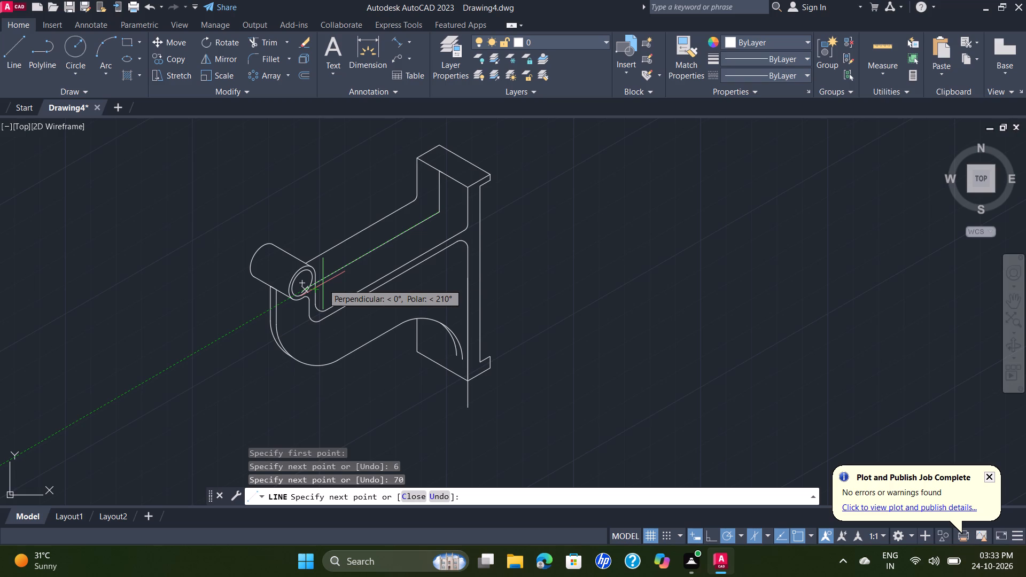
text(300)
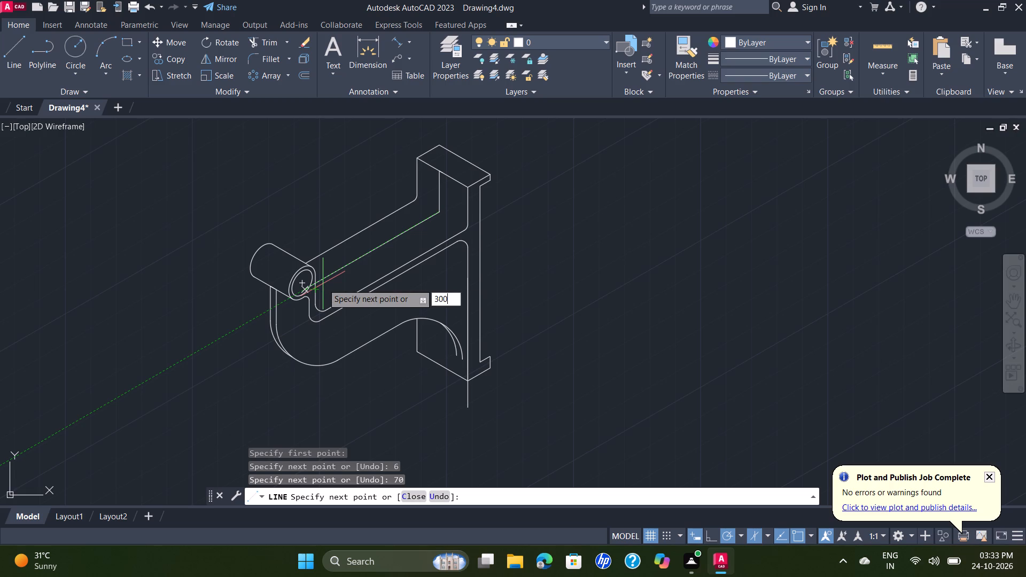
key(Return)
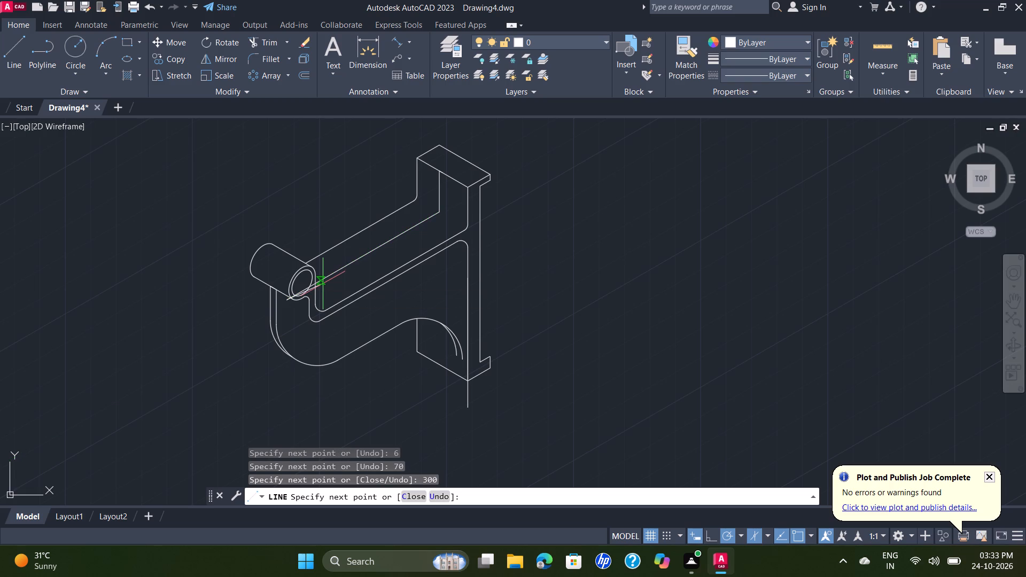
key(Escape)
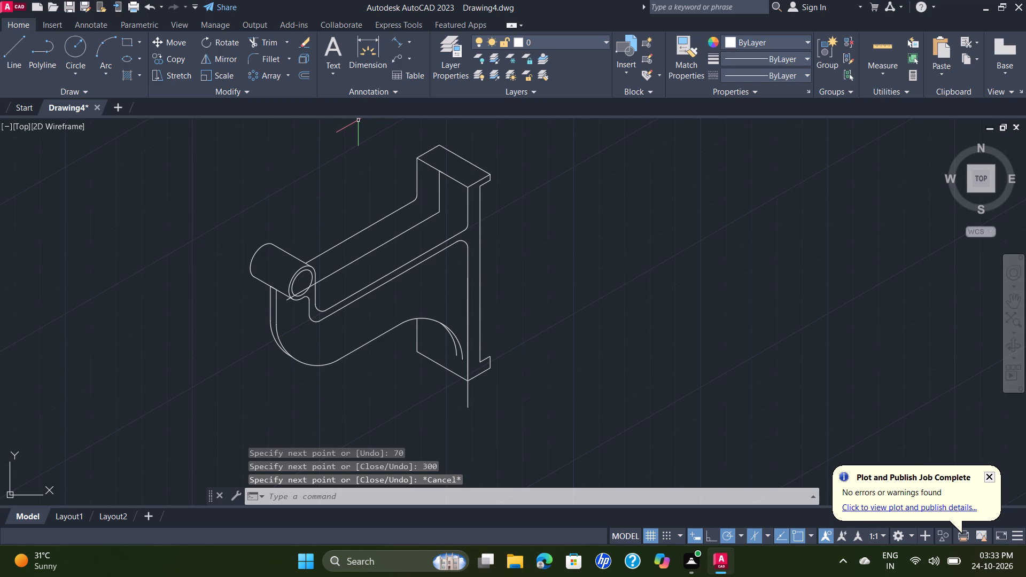
Fillet the corner between the new 300 mm inclined line and the 70 mm vertical line.
click(258, 56)
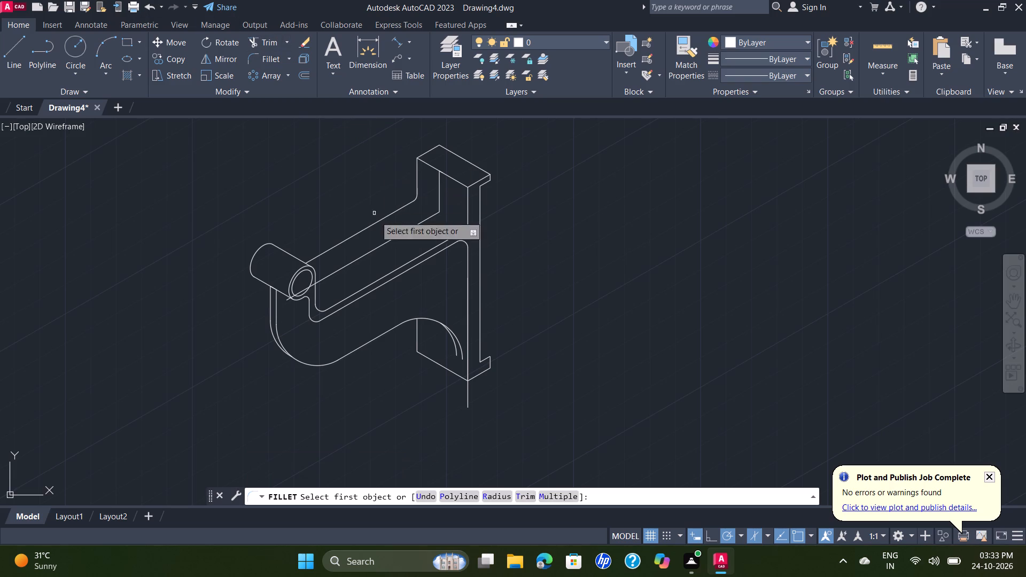
click(400, 233)
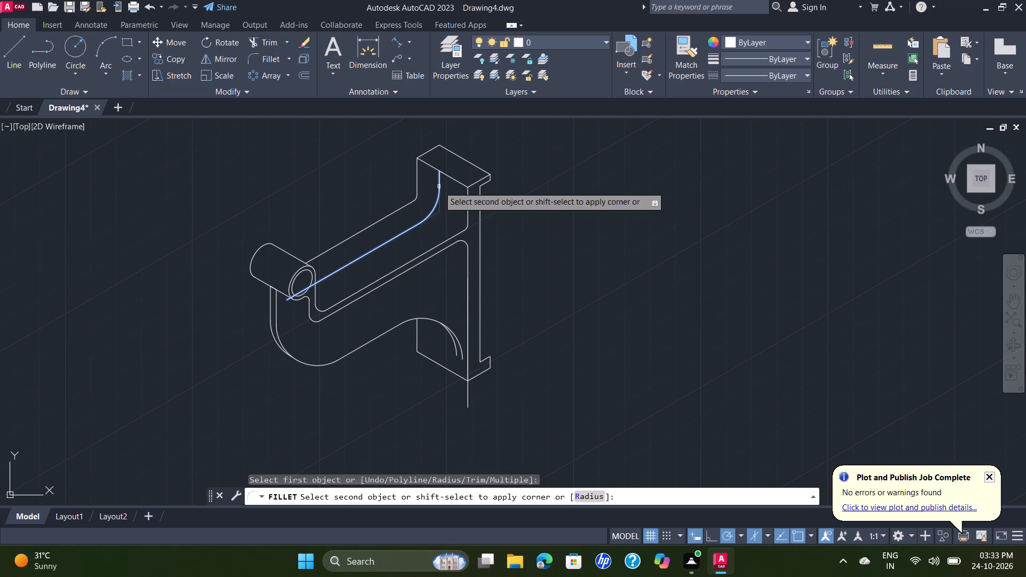
click(439, 186)
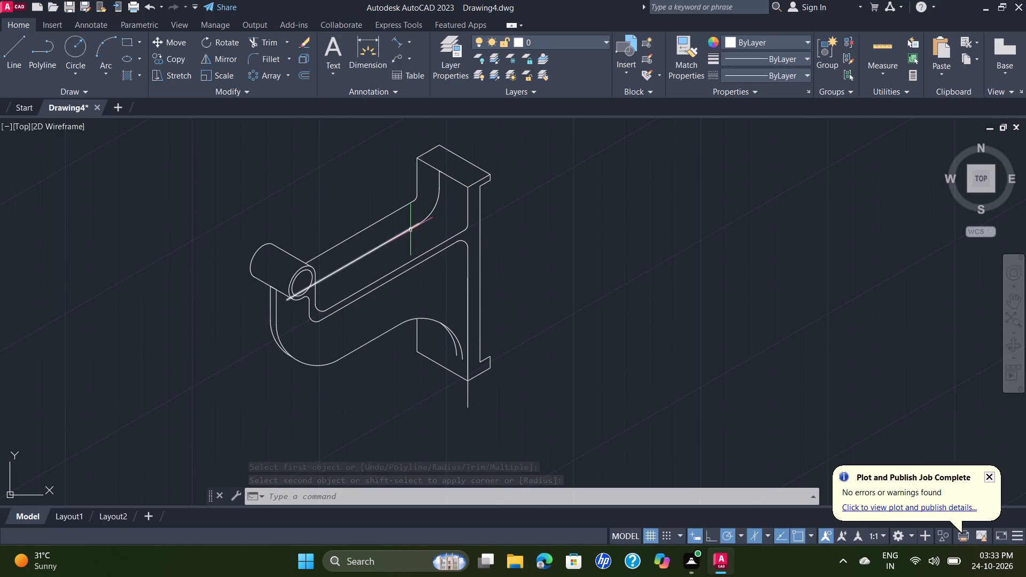
Copy the filleted vertical line, arc and inclined line 12 mm along the flange's top front edge at 330°.
click(441, 182)
drag(444, 186, 443, 186)
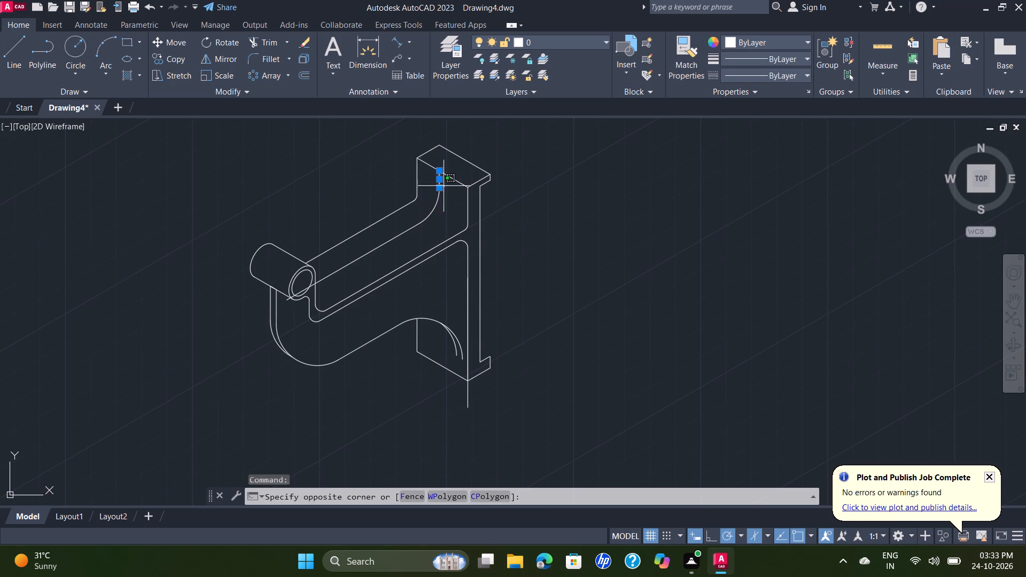
drag(443, 186, 437, 191)
click(417, 230)
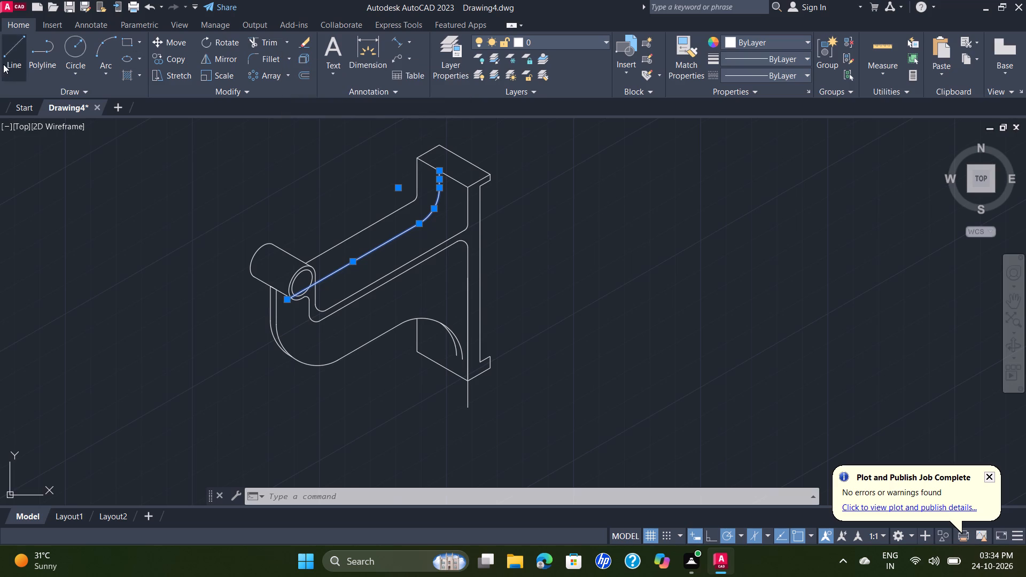
click(182, 58)
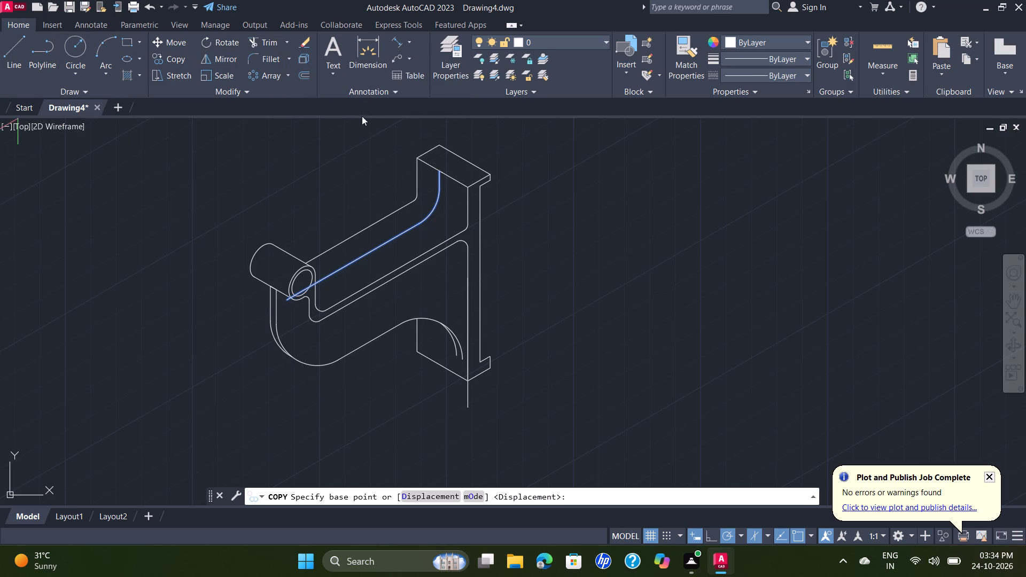
scroll(439, 170, up, 2)
click(434, 170)
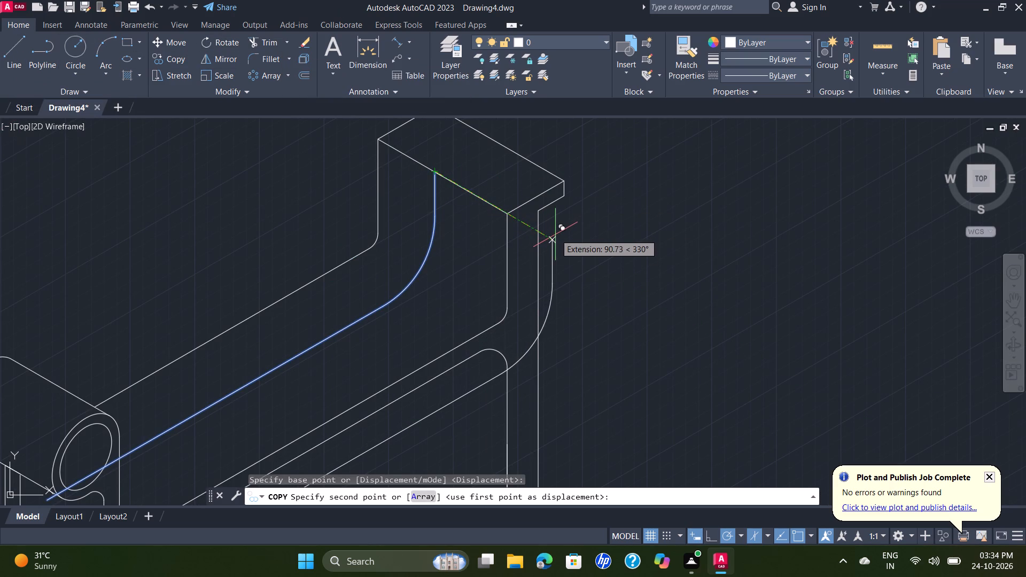
text(12)
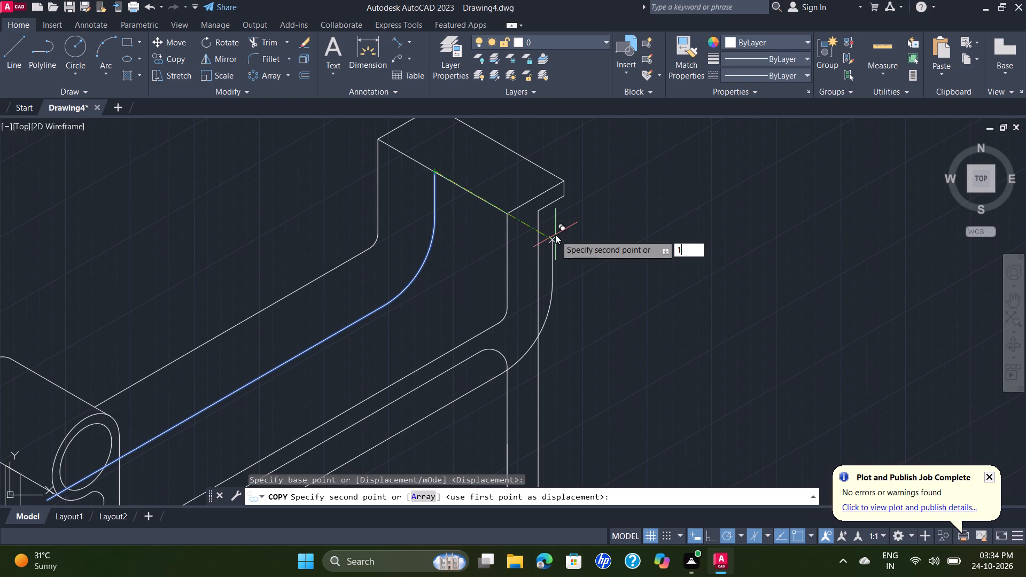
key(Return)
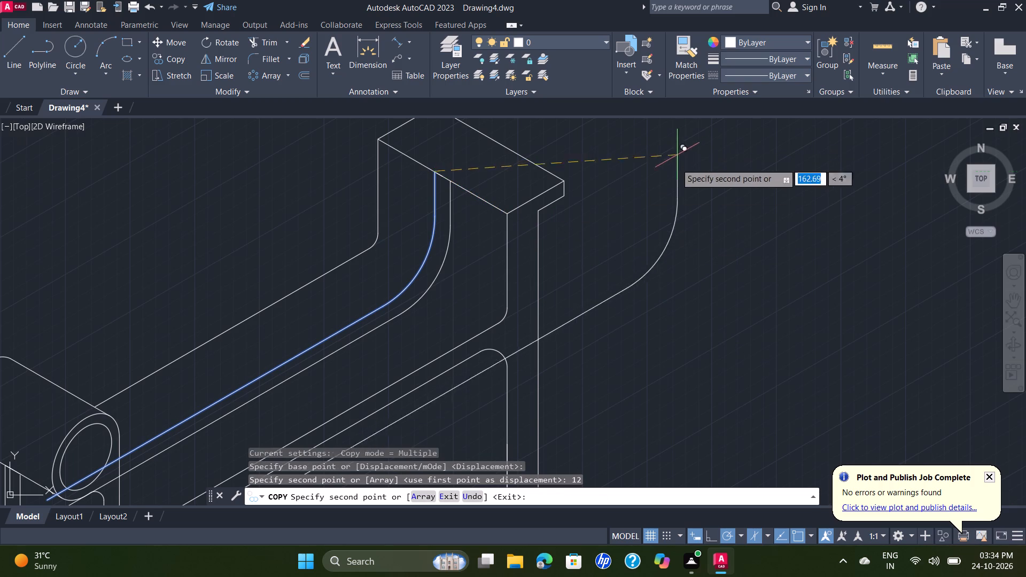
key(Escape)
Delete the two parallel inclined lines running to the cylinder, keeping the pair of fillet arcs and vertical lines below the flange top.
scroll(685, 195, down, 2)
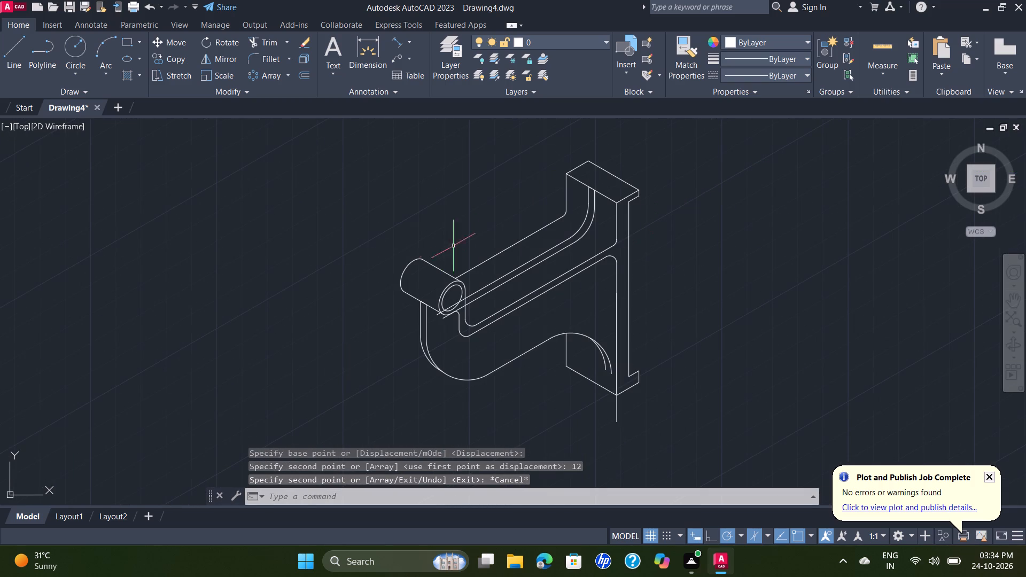
click(535, 262)
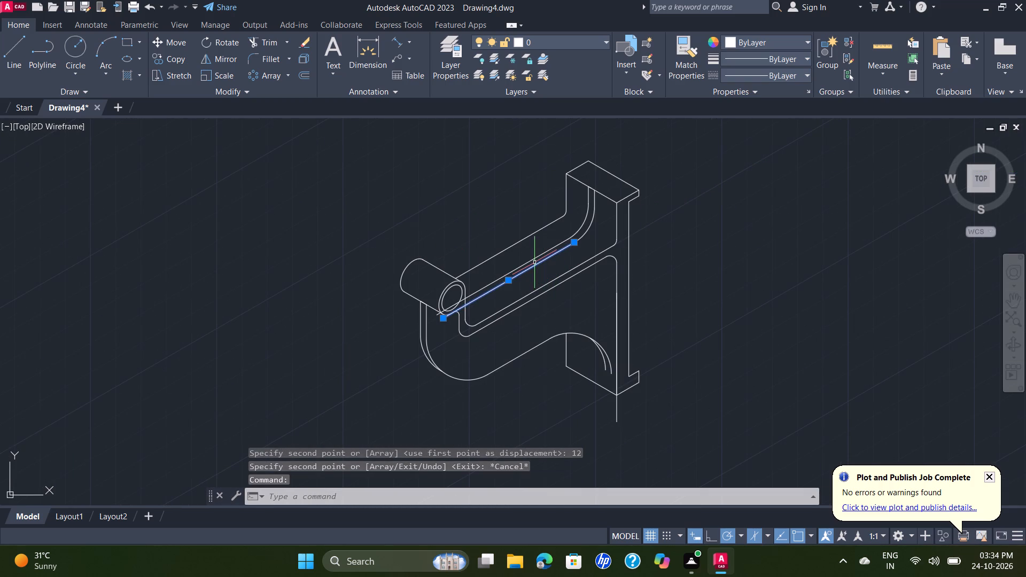
click(531, 261)
key(Delete)
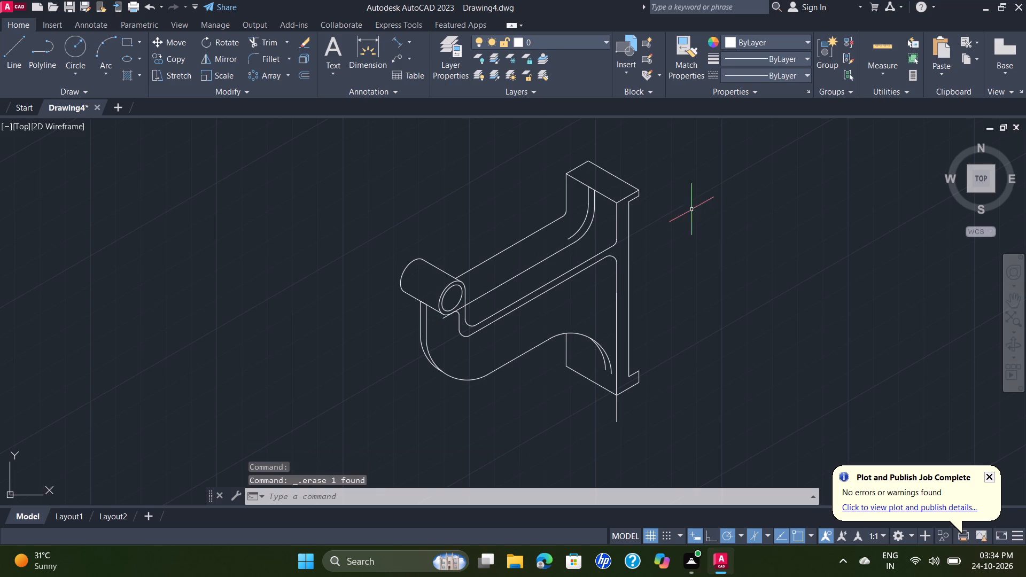
click(517, 278)
key(Delete)
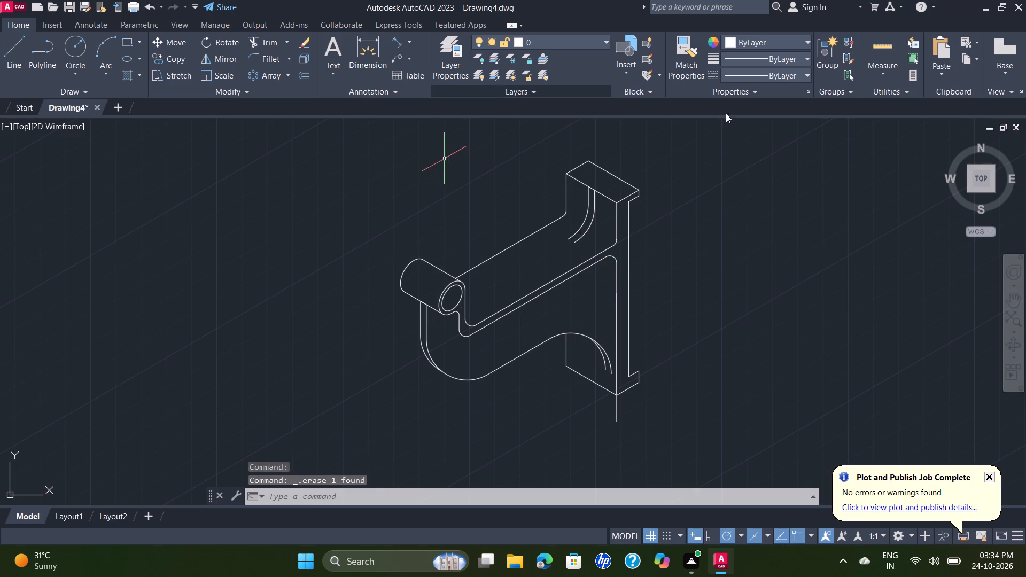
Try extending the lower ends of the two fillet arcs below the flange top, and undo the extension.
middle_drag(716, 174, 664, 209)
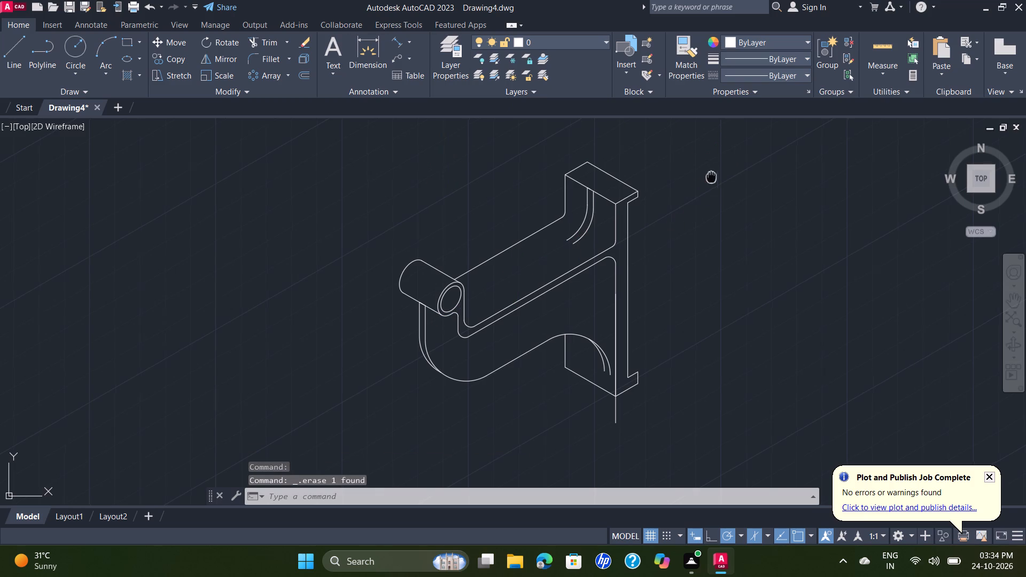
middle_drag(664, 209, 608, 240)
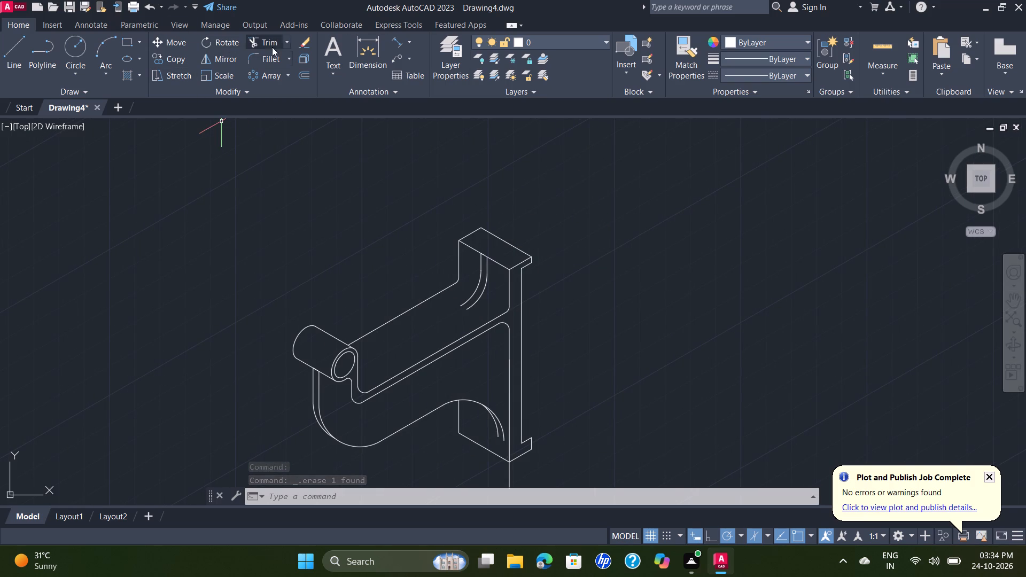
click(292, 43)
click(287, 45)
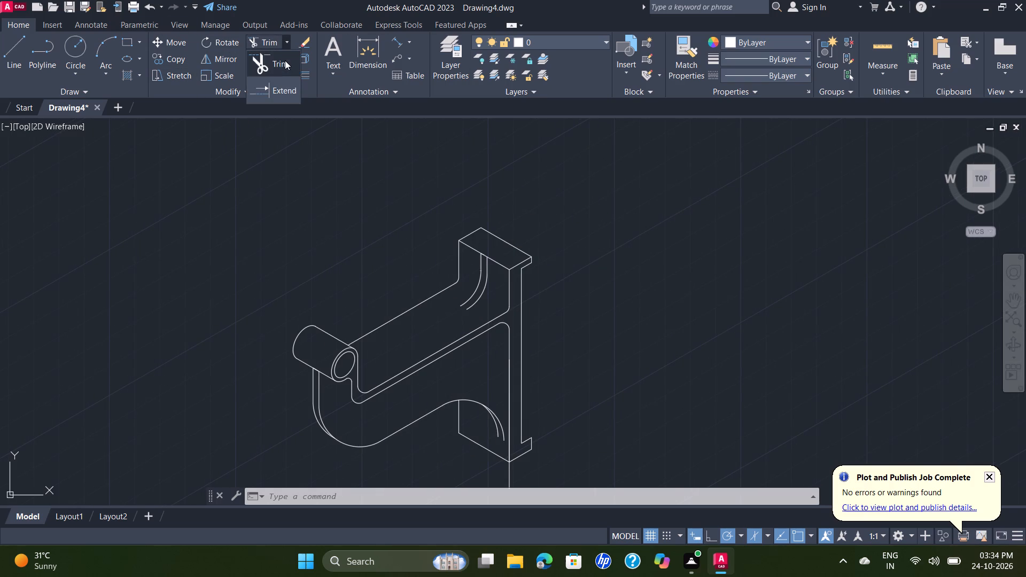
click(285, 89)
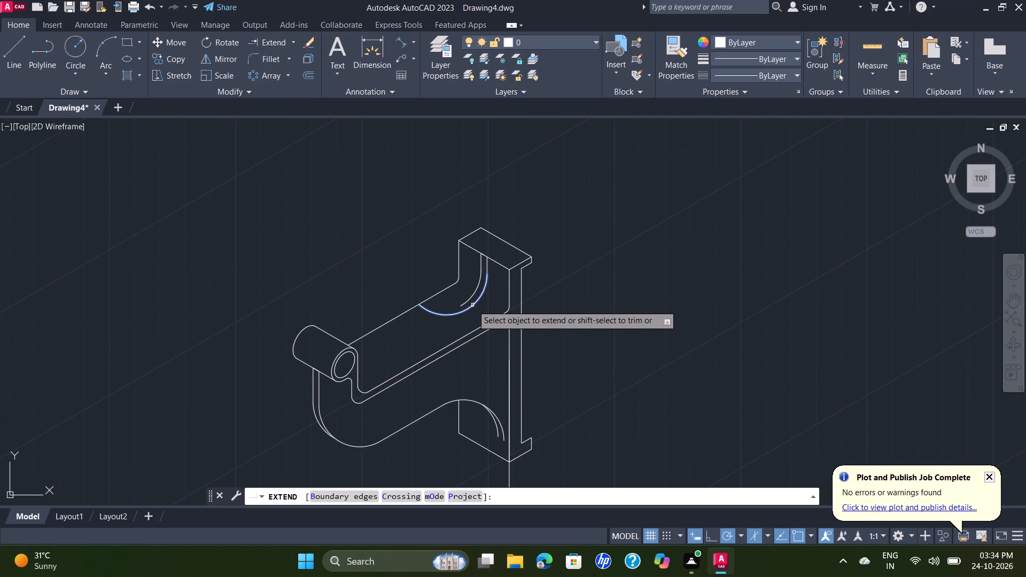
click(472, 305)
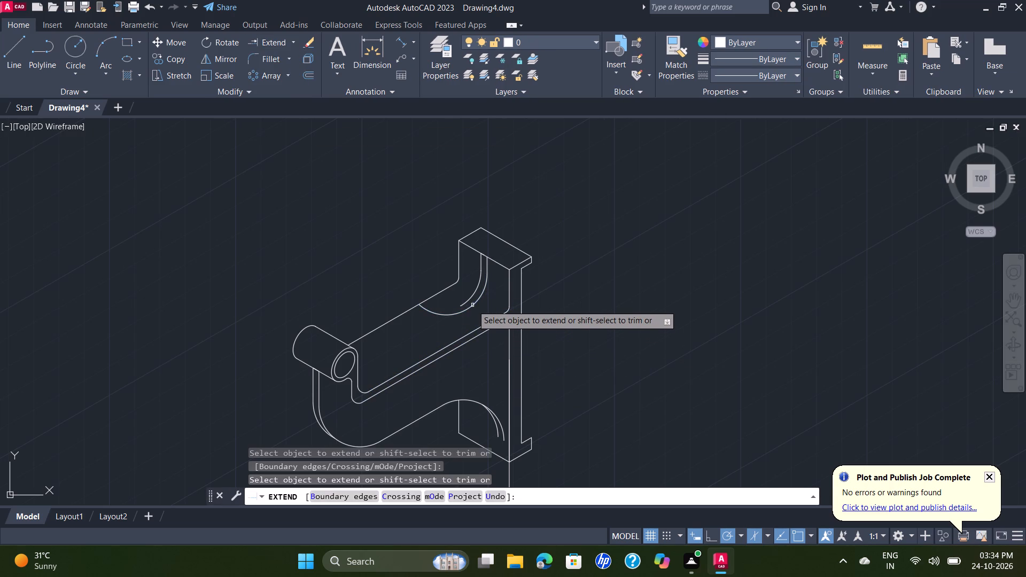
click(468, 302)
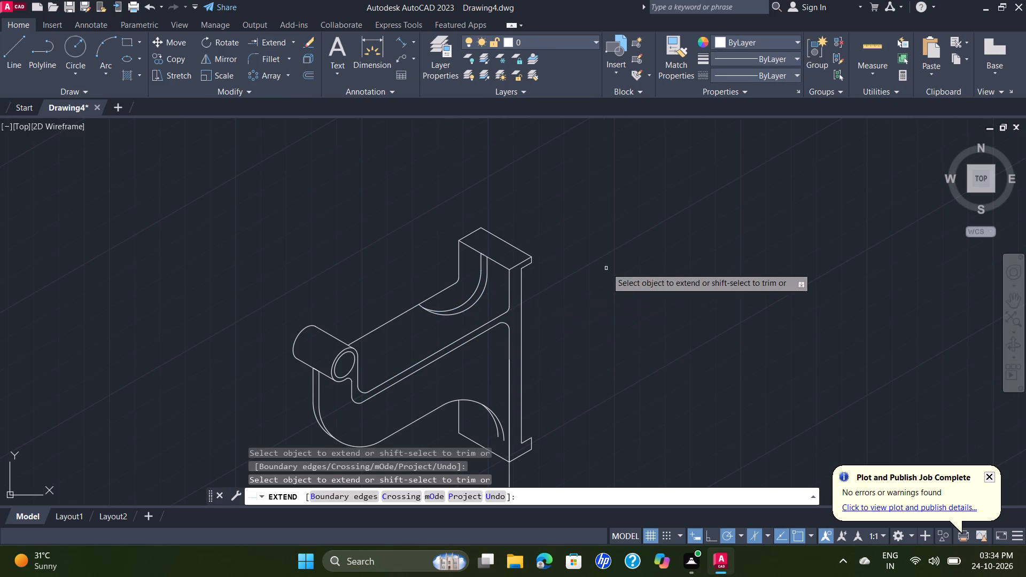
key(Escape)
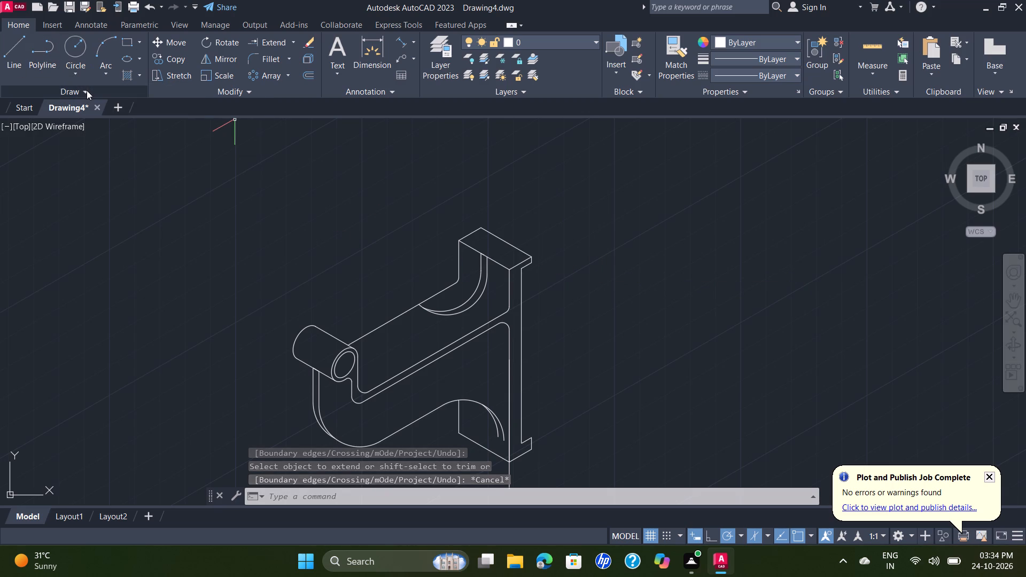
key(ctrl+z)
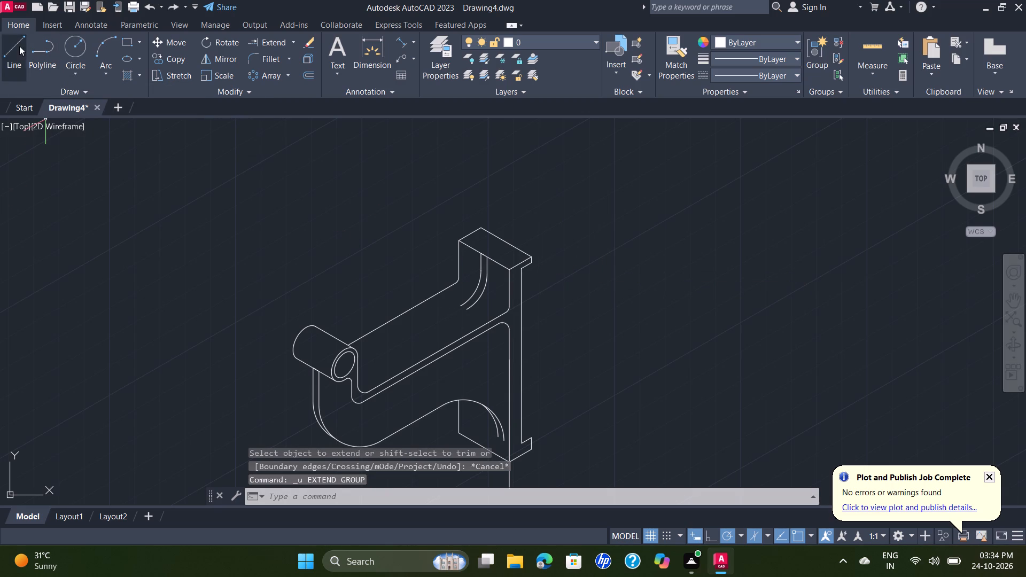
Draw a short straight line at 210° from the lower end of each of the two fillet arcs below the flange top.
click(15, 45)
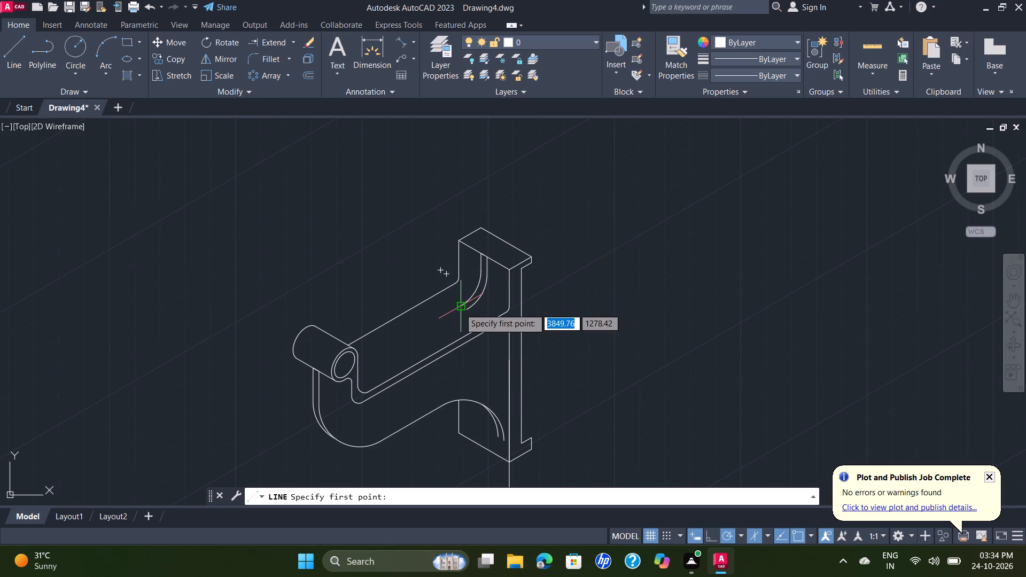
click(460, 308)
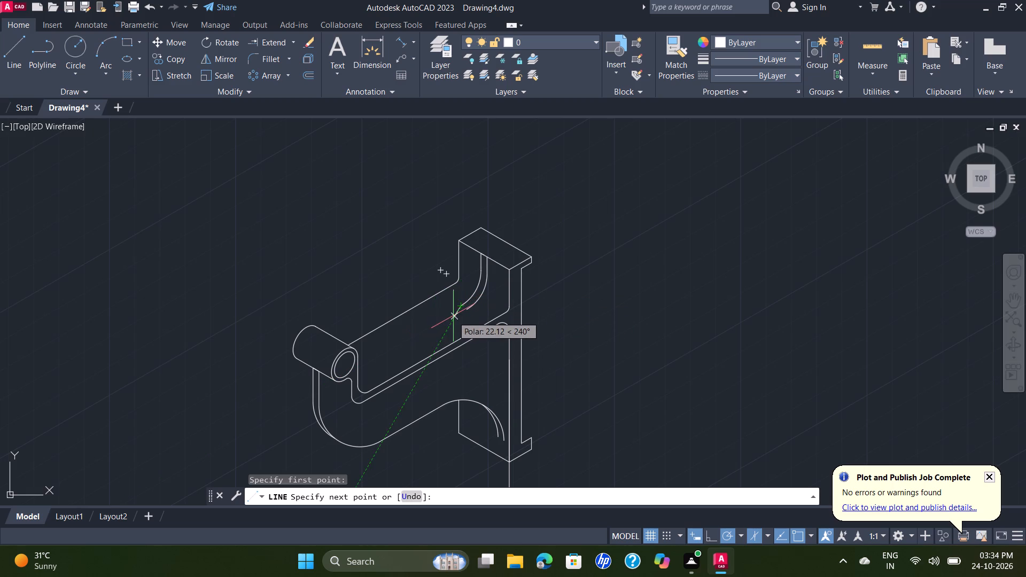
click(445, 316)
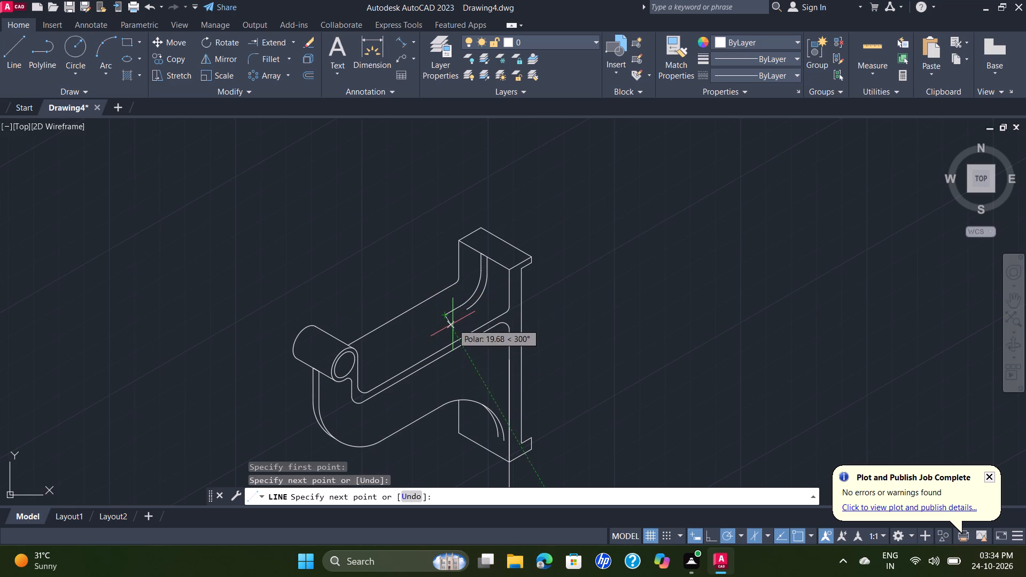
key(Escape)
key(space)
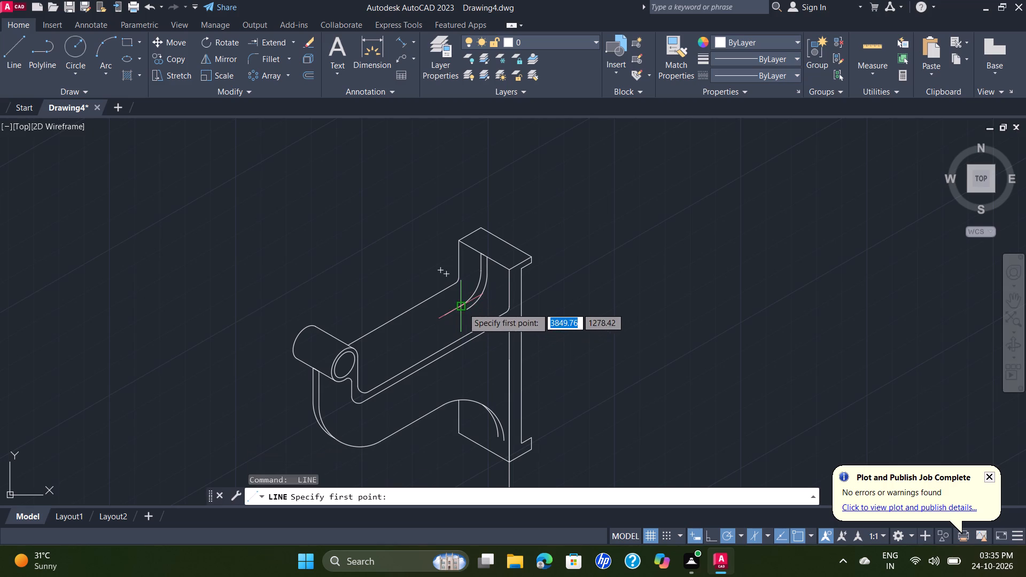
click(467, 308)
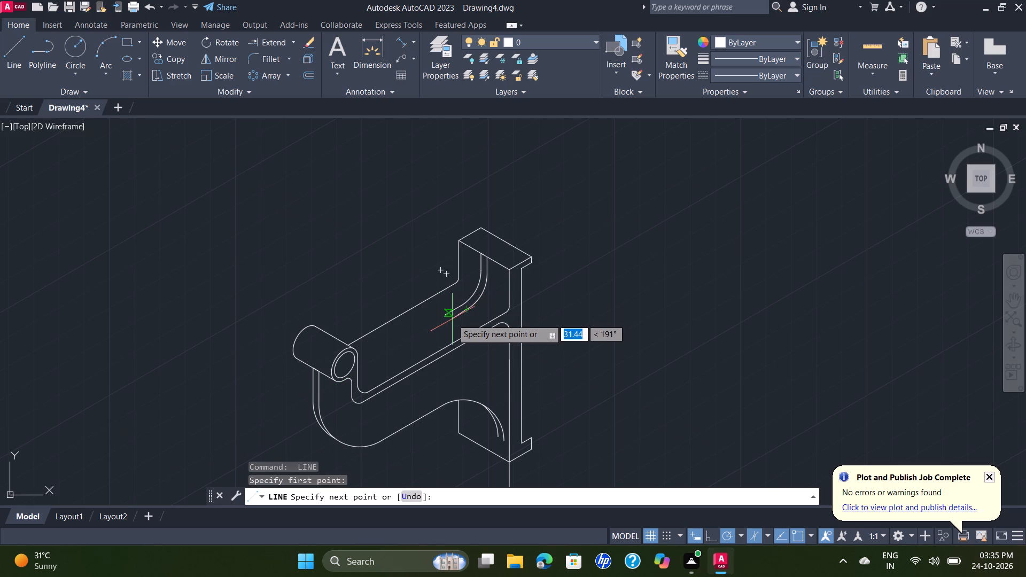
click(450, 319)
key(Escape)
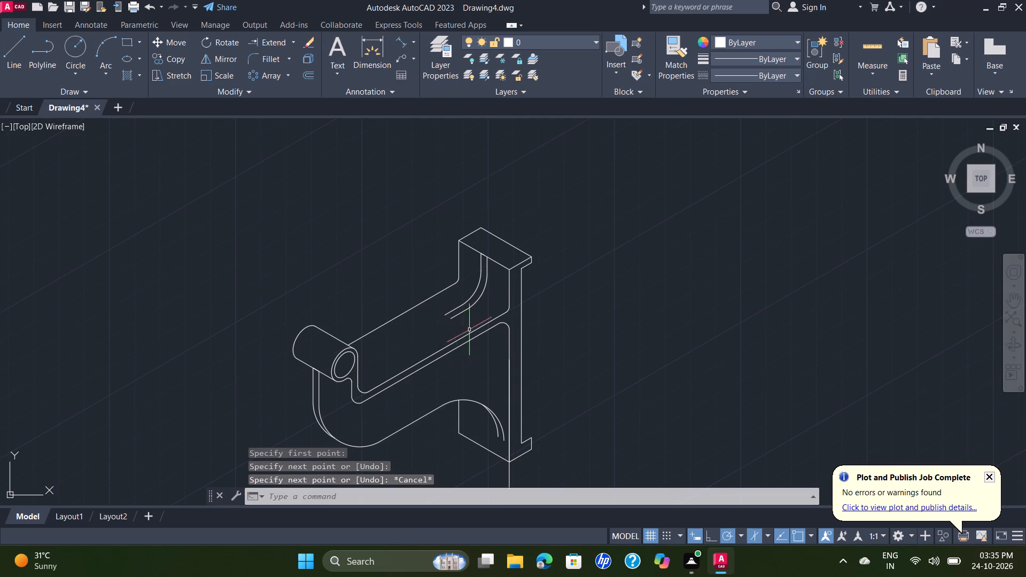
Draw connected lines from the upper end of the flange's top front edge: 22 mm along it at 330° and 22 mm straight down.
middle_drag(572, 300, 539, 275)
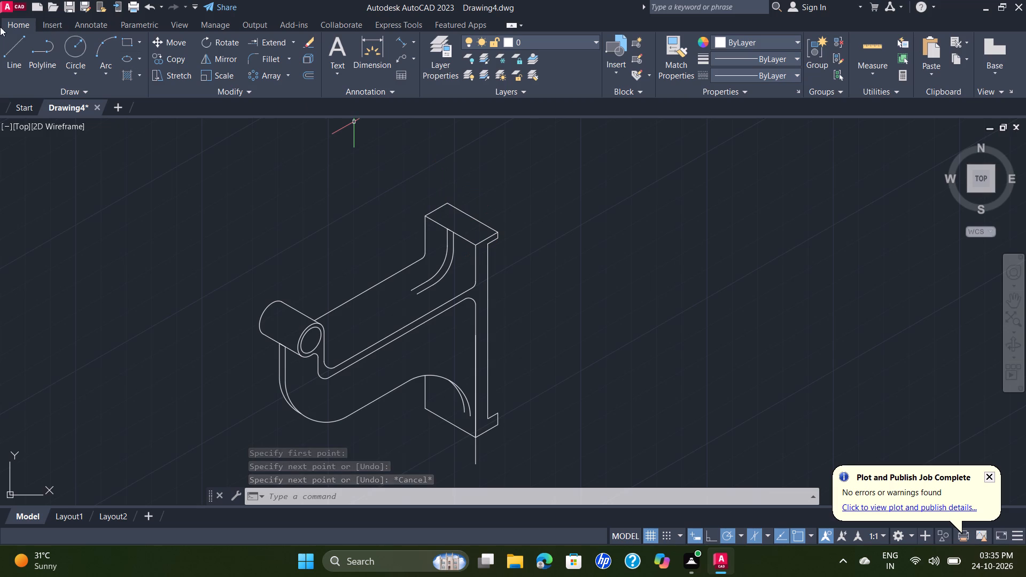
click(12, 49)
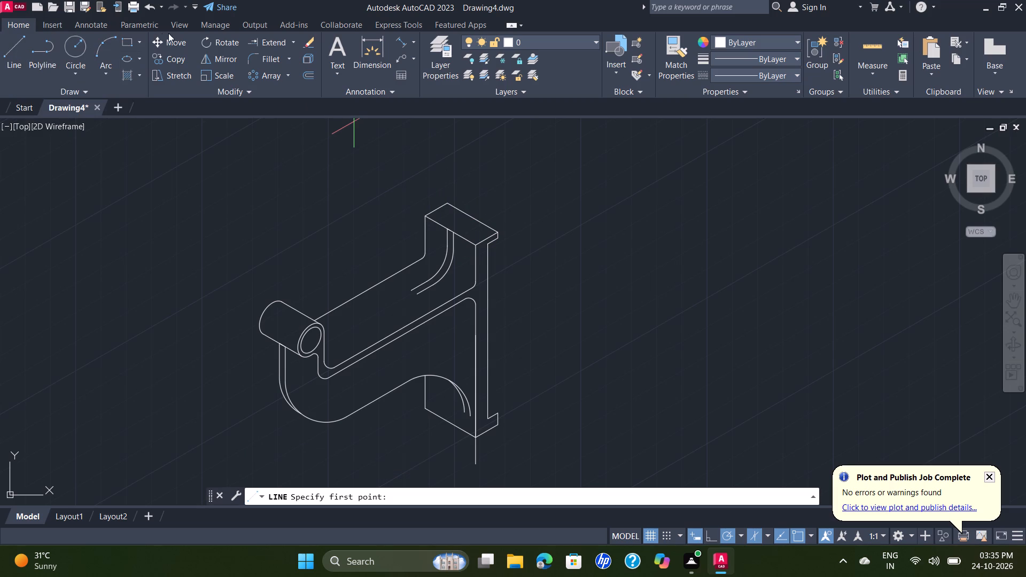
scroll(425, 212, up, 2)
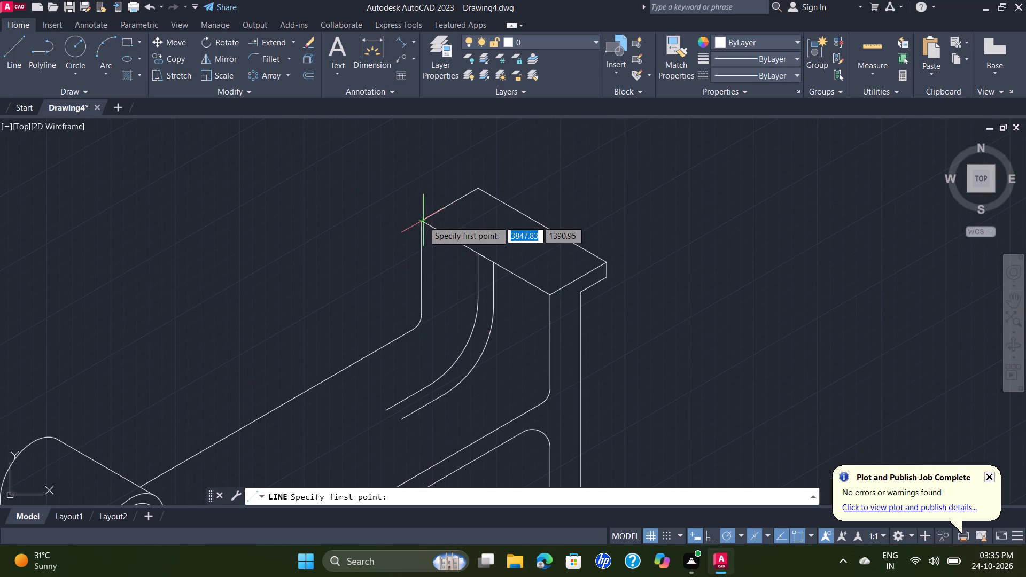
click(421, 223)
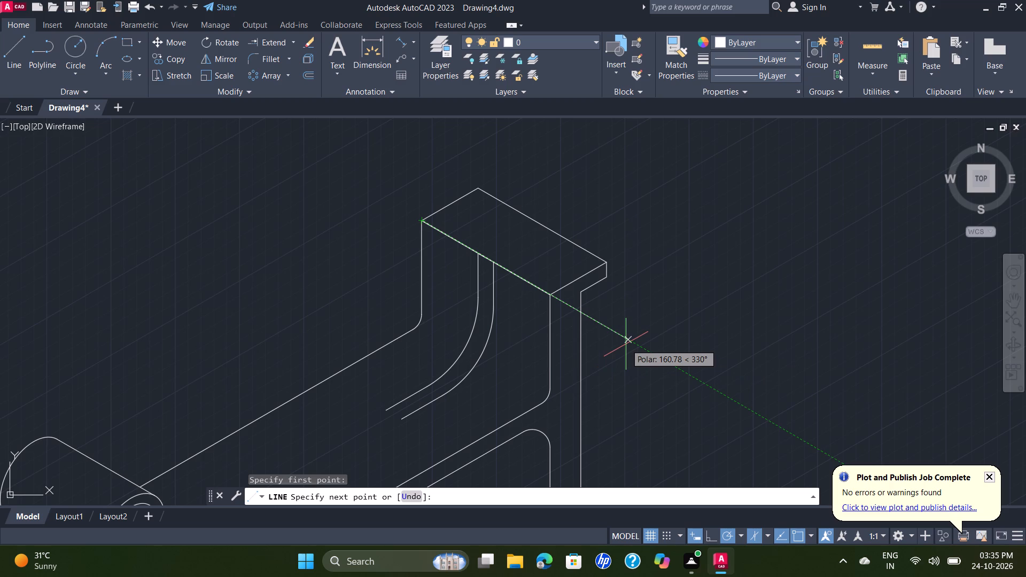
text(22)
key(Return)
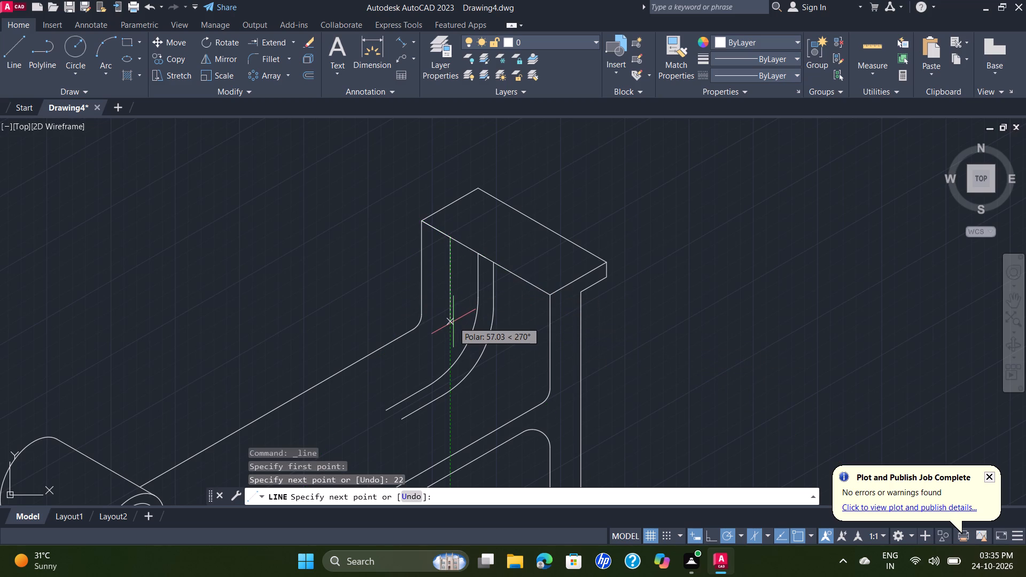
text(22)
key(Return)
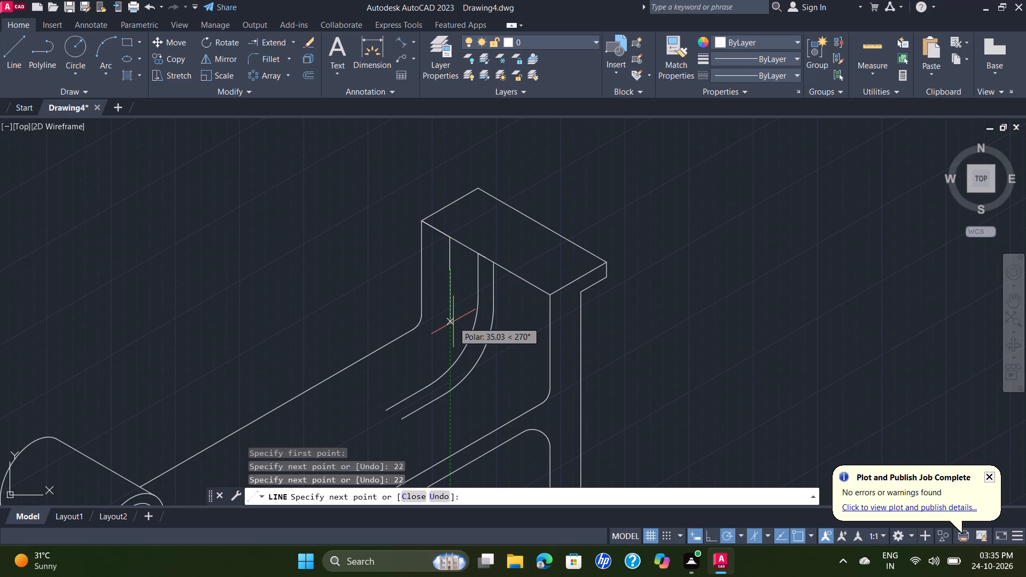
key(Escape)
Draw connected lines from the lower end of the flange's top front edge: 22 mm along it at 150° and 22 mm straight down.
key(space)
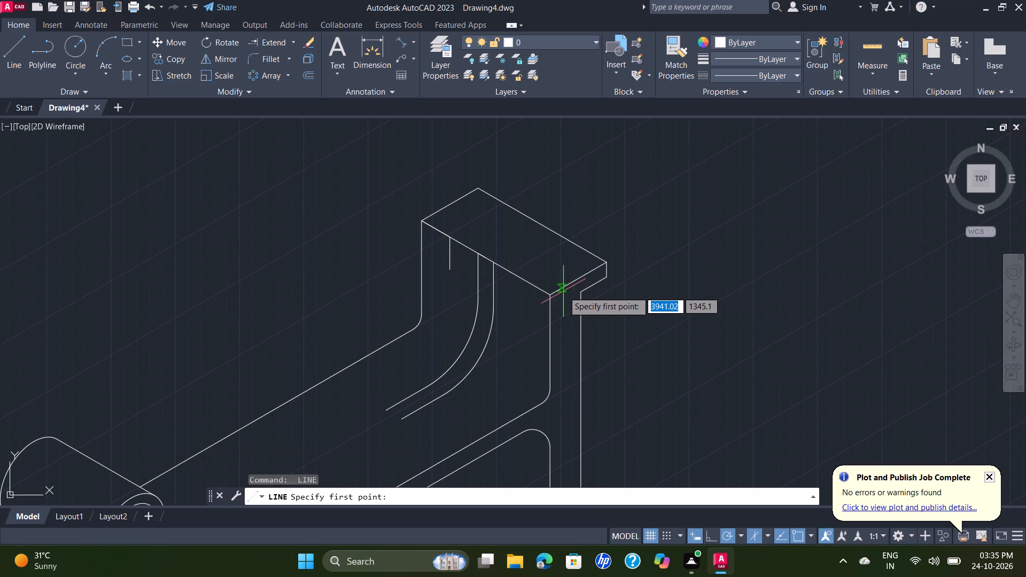
click(548, 297)
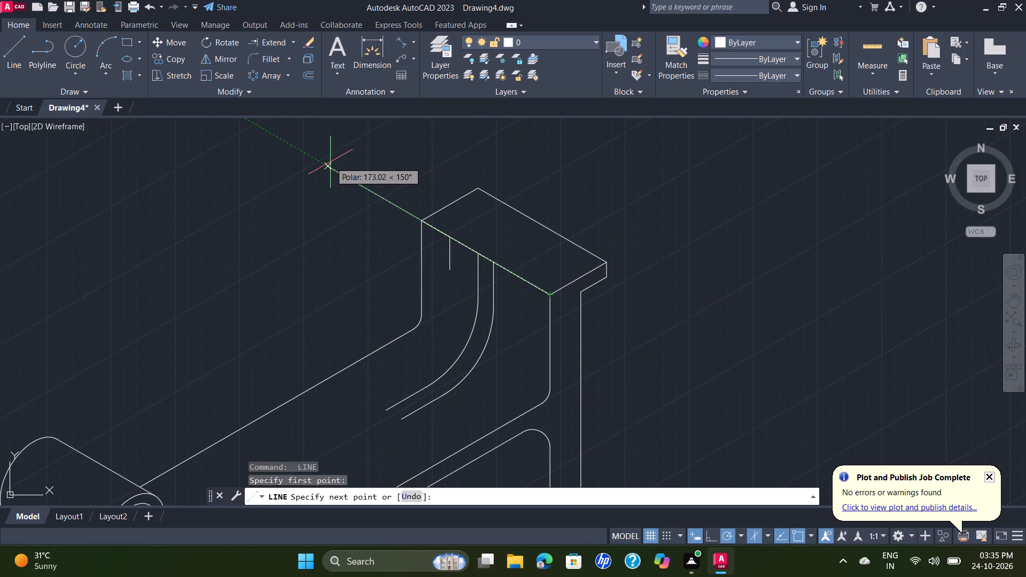
text(22)
key(Return)
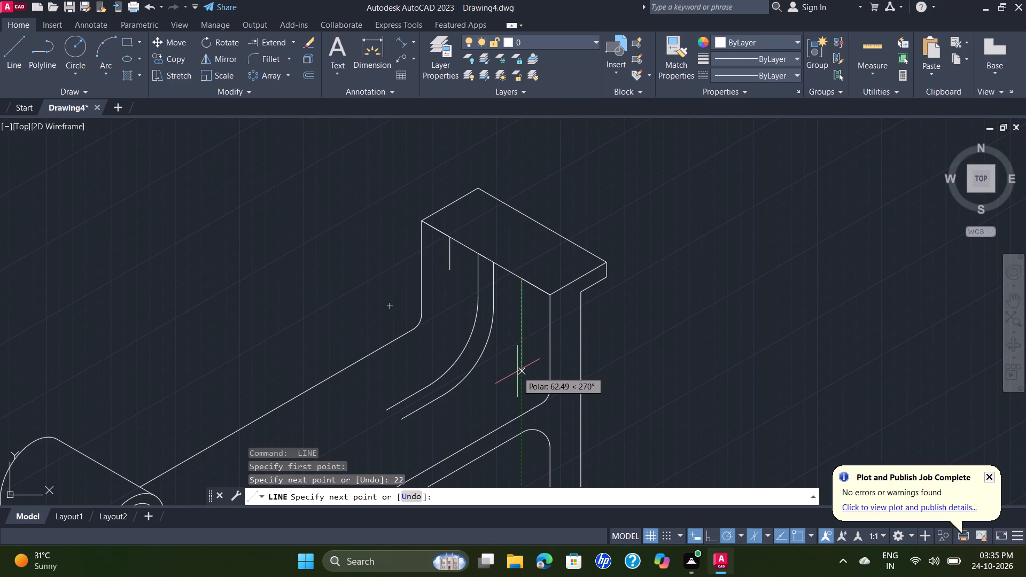
text(22)
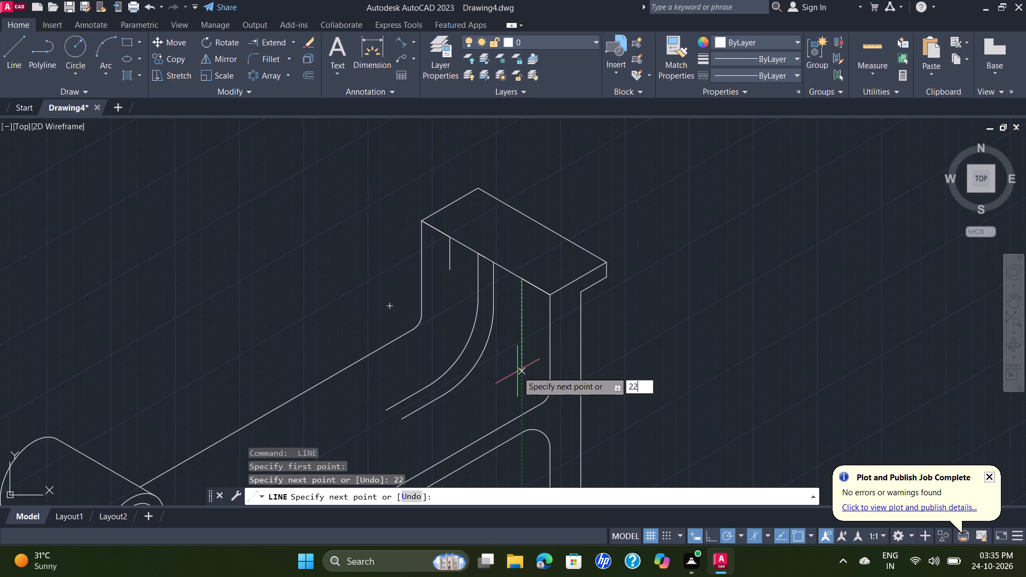
key(Return)
key(Escape)
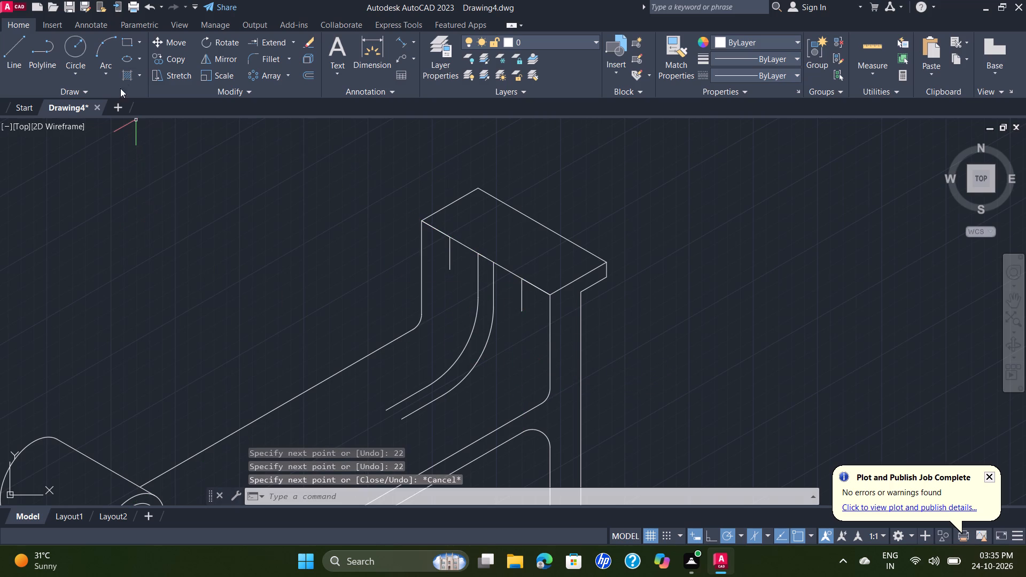
Draw a 12 mm diameter isocircle on the left isoplane, centred on the lower end of the first 22 mm vertical line.
click(138, 60)
click(149, 116)
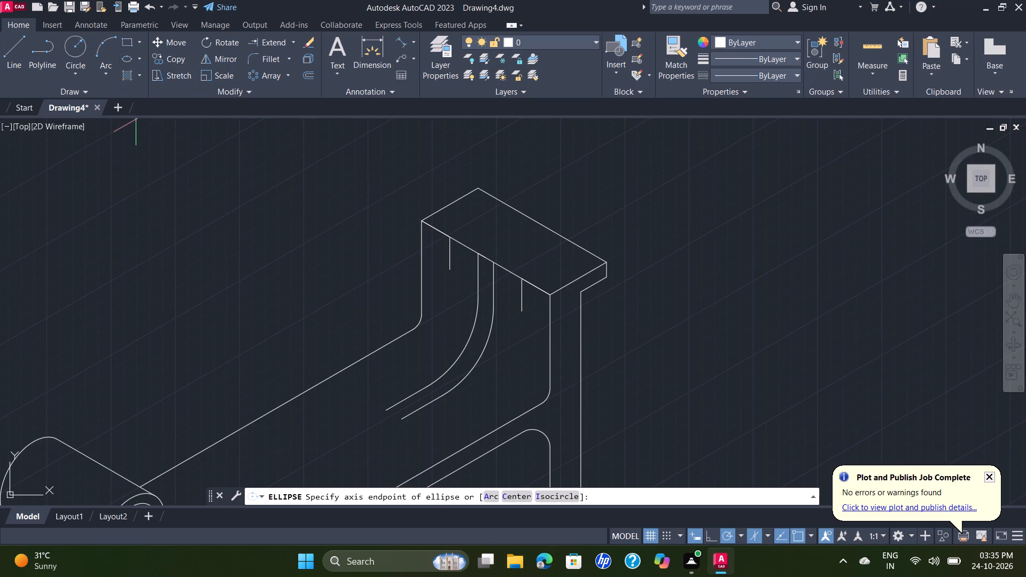
click(571, 494)
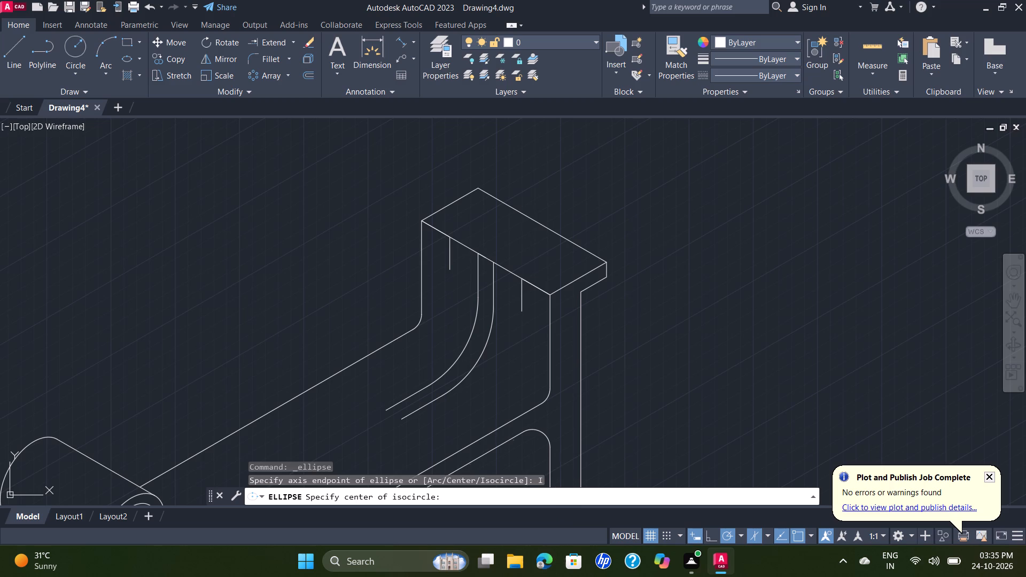
click(450, 269)
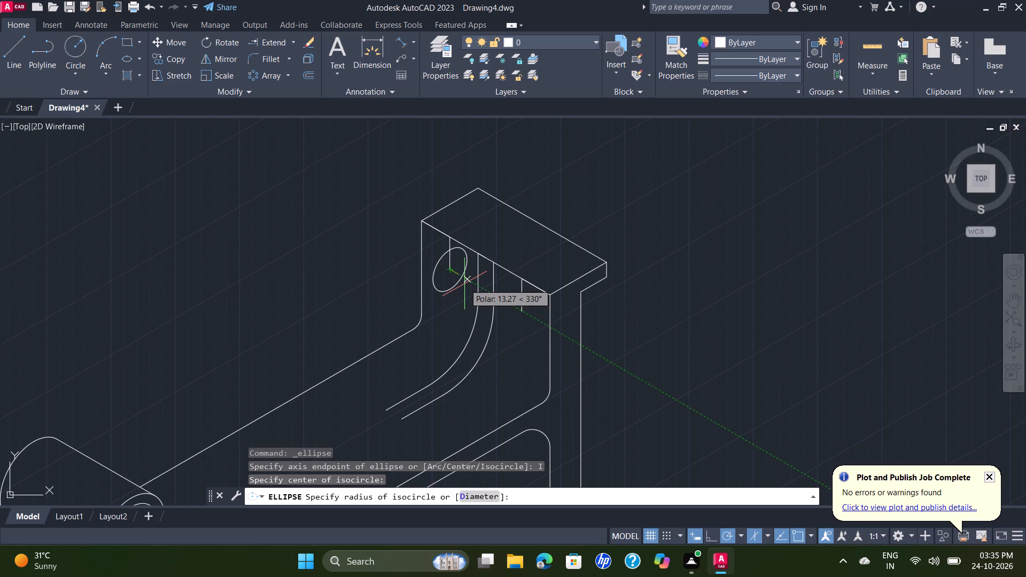
key(F5)
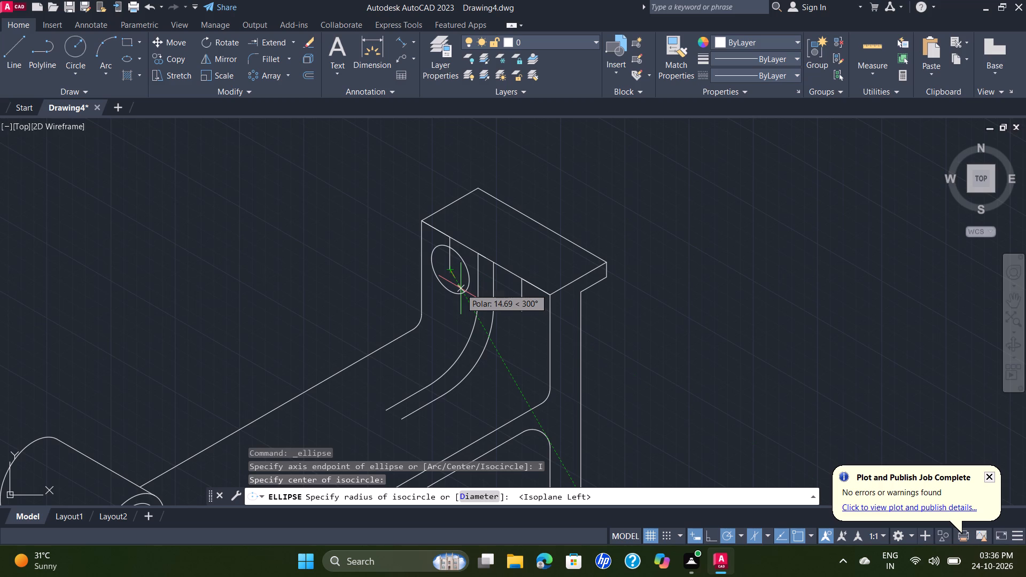
key(d)
key(Return)
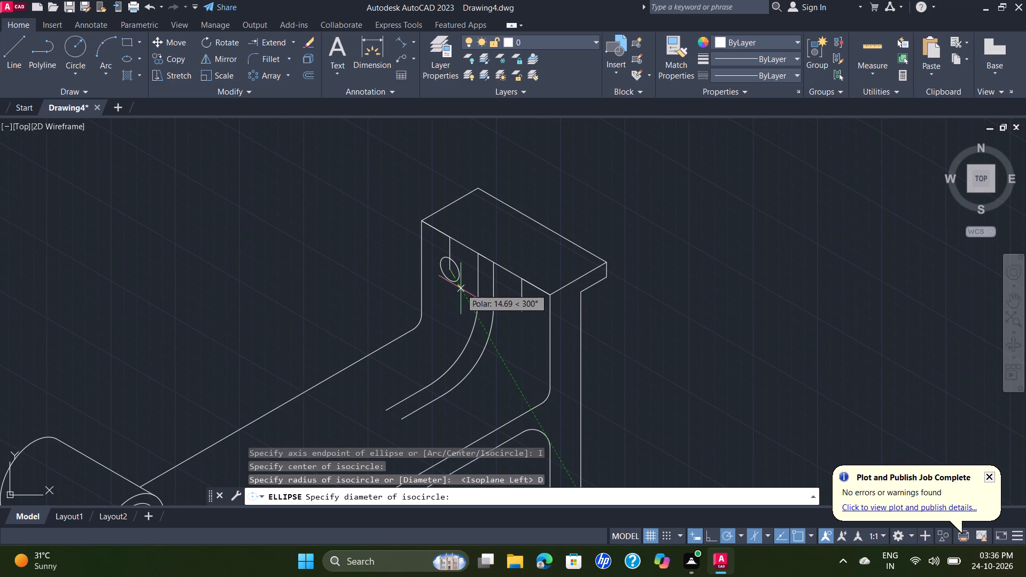
text(12)
key(Return)
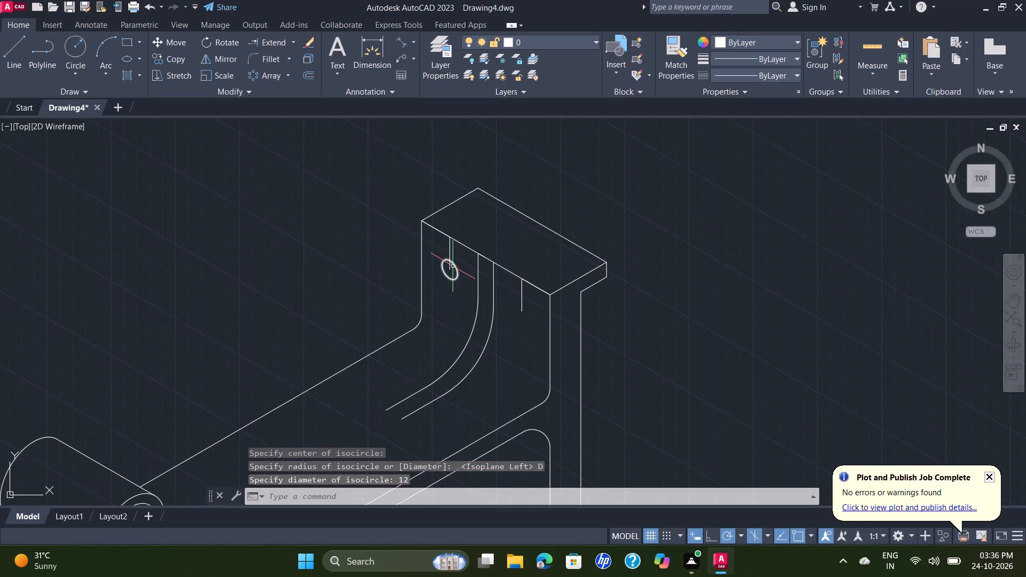
Copy the 12 mm isocircle from its centre to the lower end of the other 22 mm vertical line.
click(453, 266)
click(167, 60)
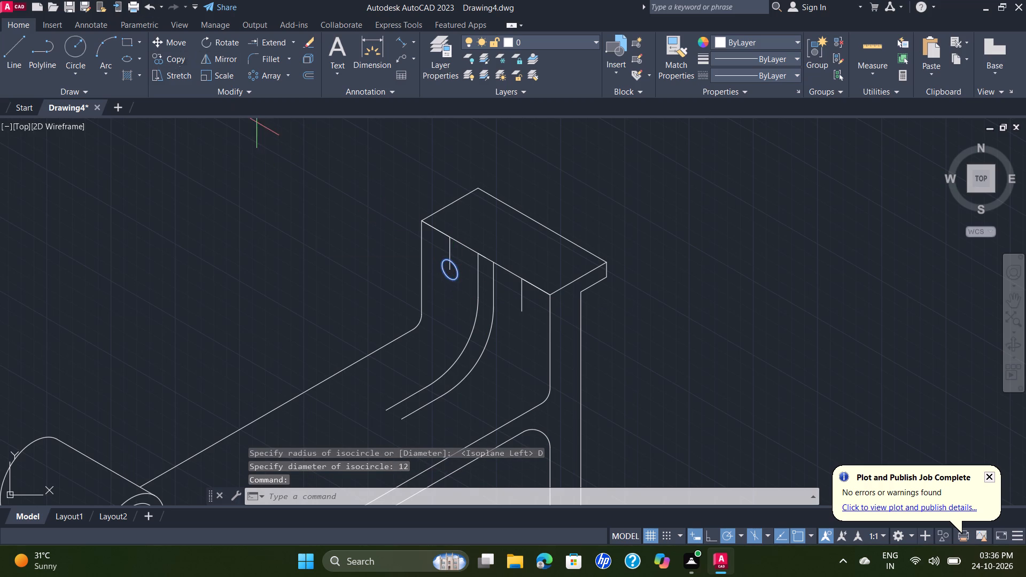
scroll(432, 276, up, 2)
click(464, 263)
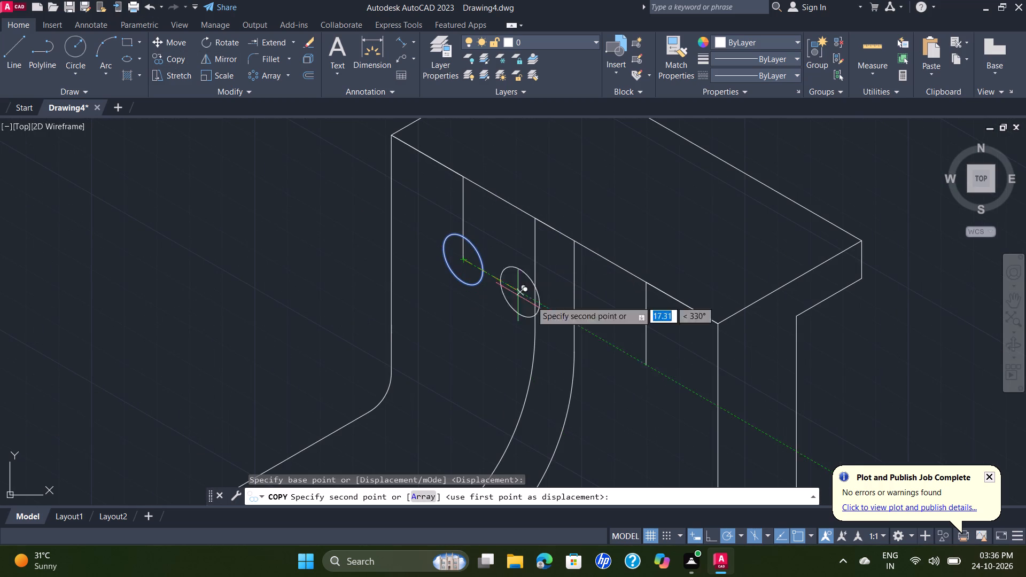
click(643, 364)
key(grave)
key(Escape)
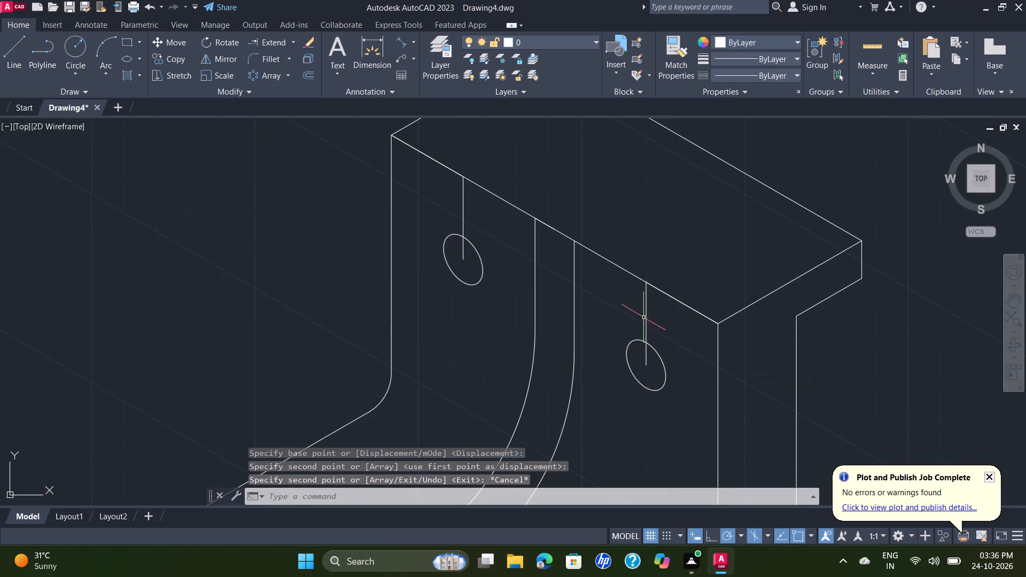
Erase the two 22 mm vertical construction lines and the two 22 mm construction lines along the flange's top front edge.
click(643, 317)
click(649, 319)
click(645, 317)
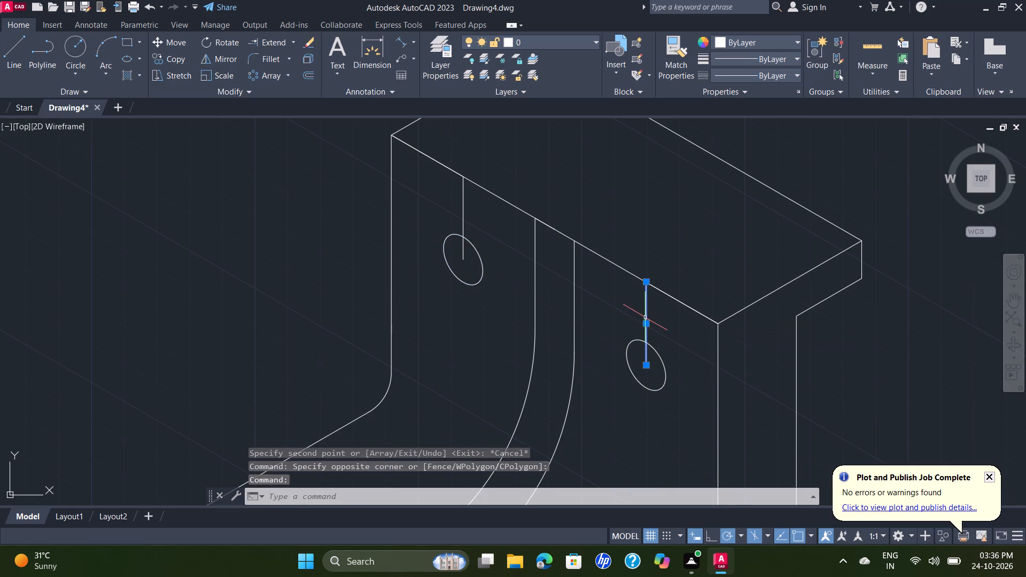
key(Delete)
key(Delete)
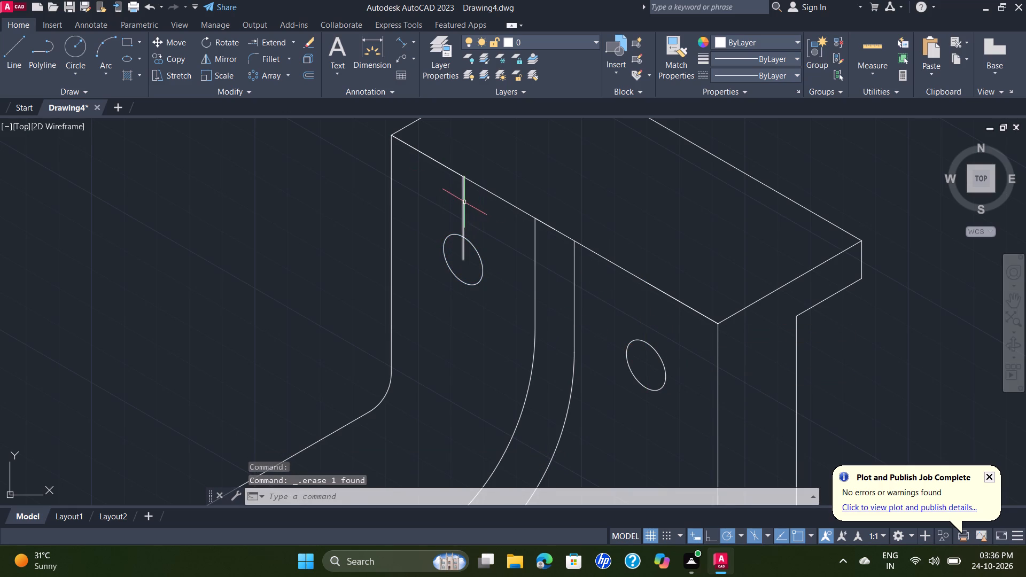
click(464, 202)
key(Delete)
click(458, 171)
key(Delete)
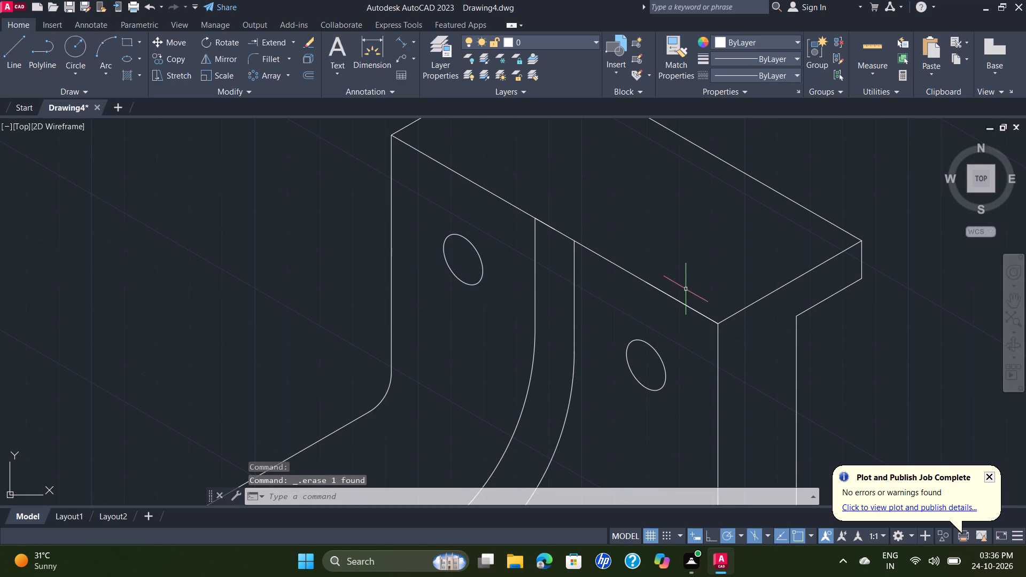
click(680, 300)
key(Delete)
Erase the leftover vertical line that overlaps the flange's front edge and runs below its bottom corner.
scroll(684, 284, down, 1)
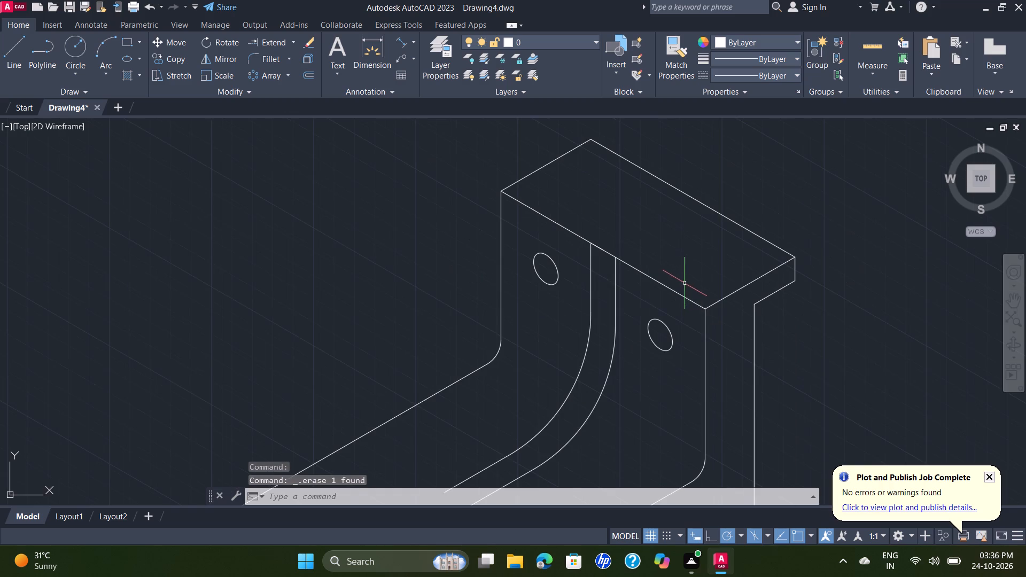
scroll(680, 282, down, 1)
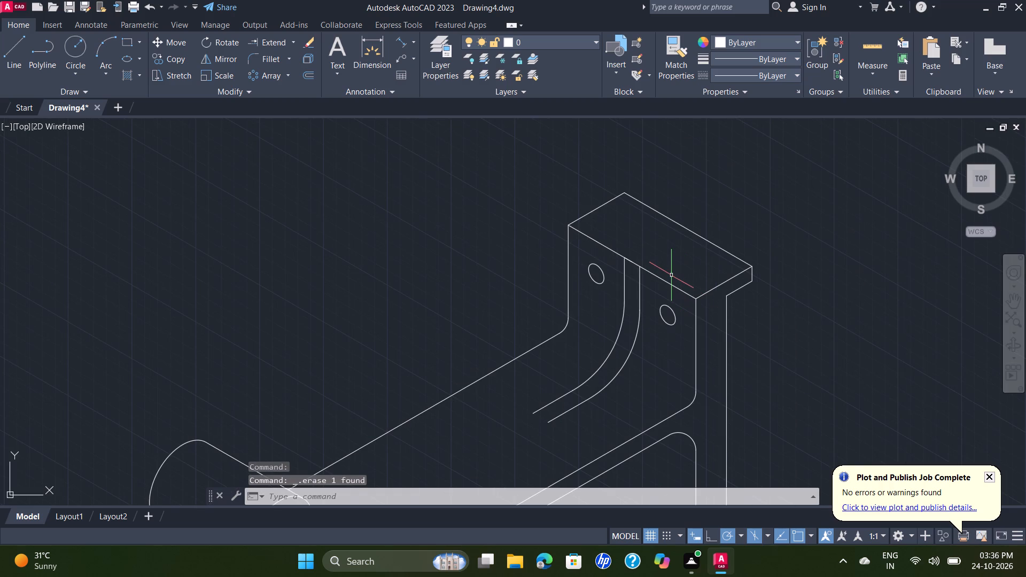
scroll(662, 272, down, 2)
middle_drag(662, 272, 546, 175)
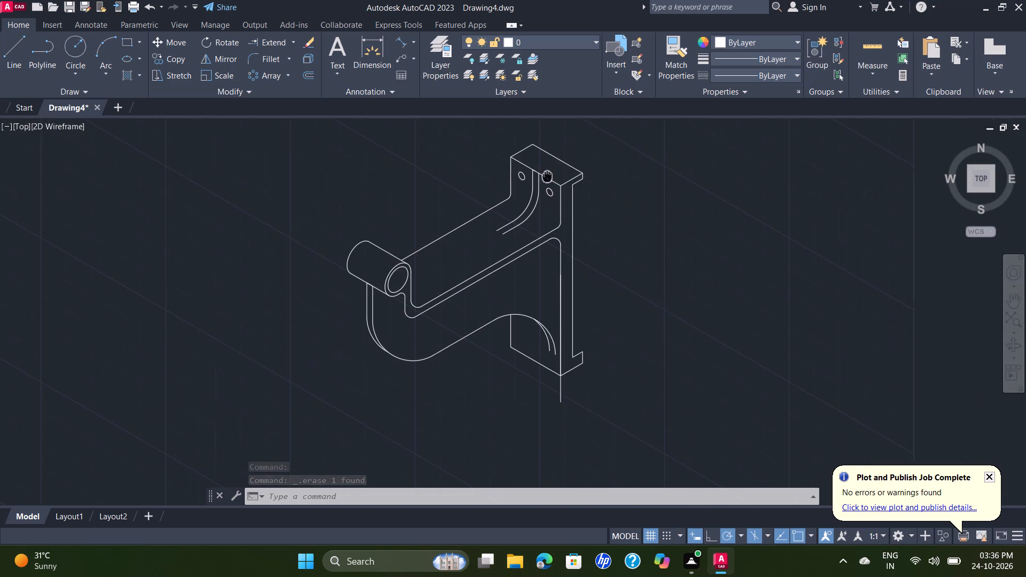
middle_drag(546, 175, 542, 174)
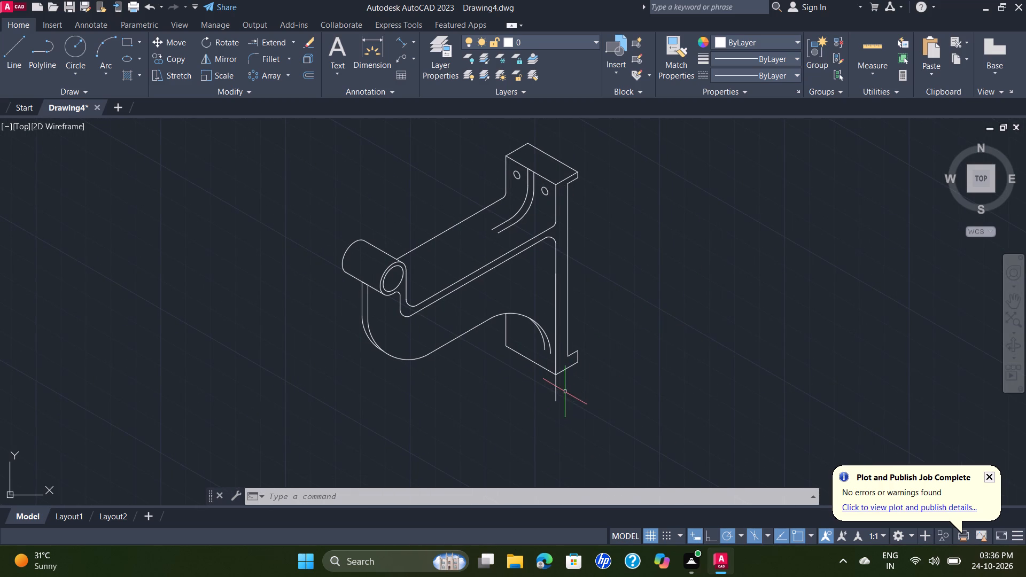
click(557, 389)
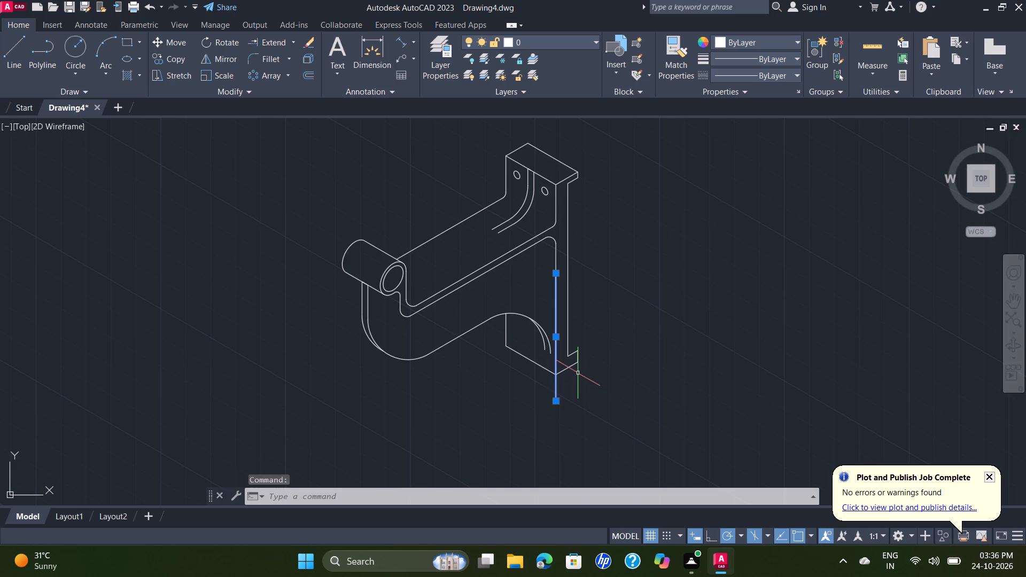
key(Delete)
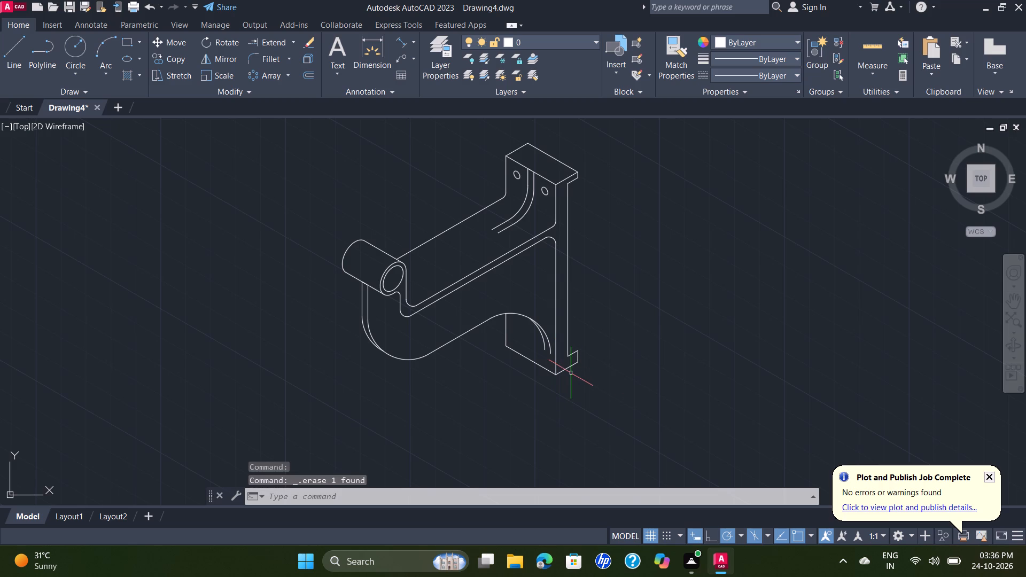
Draw a 32 mm line straight up from the midpoint of the flange's bottom front edge.
scroll(534, 329, up, 2)
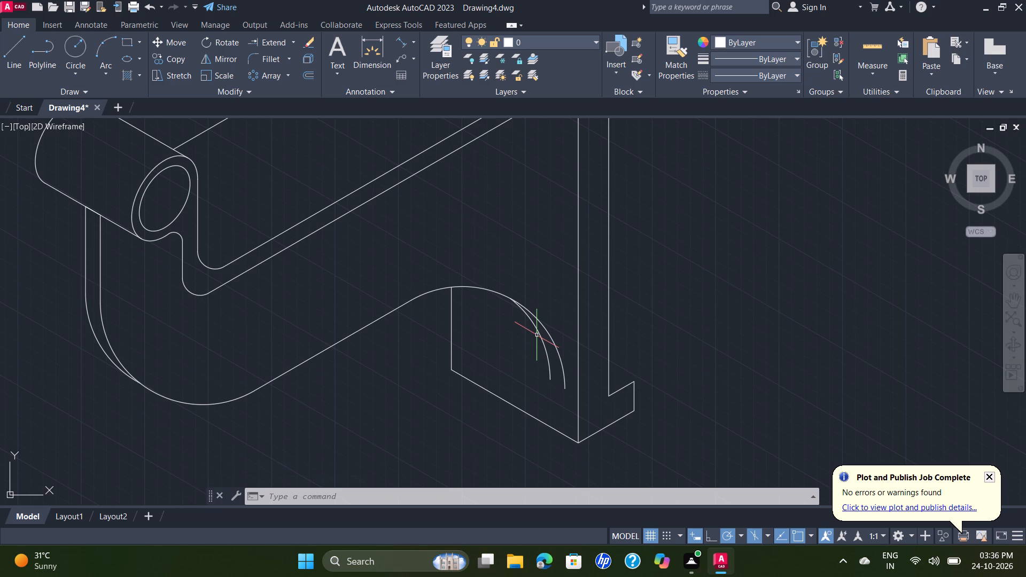
click(1, 65)
click(11, 65)
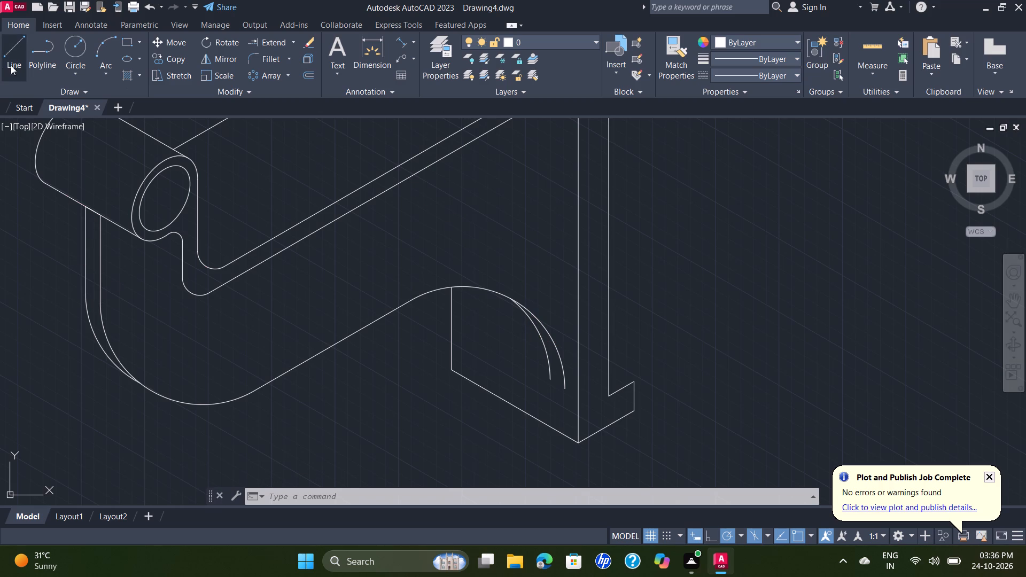
click(512, 409)
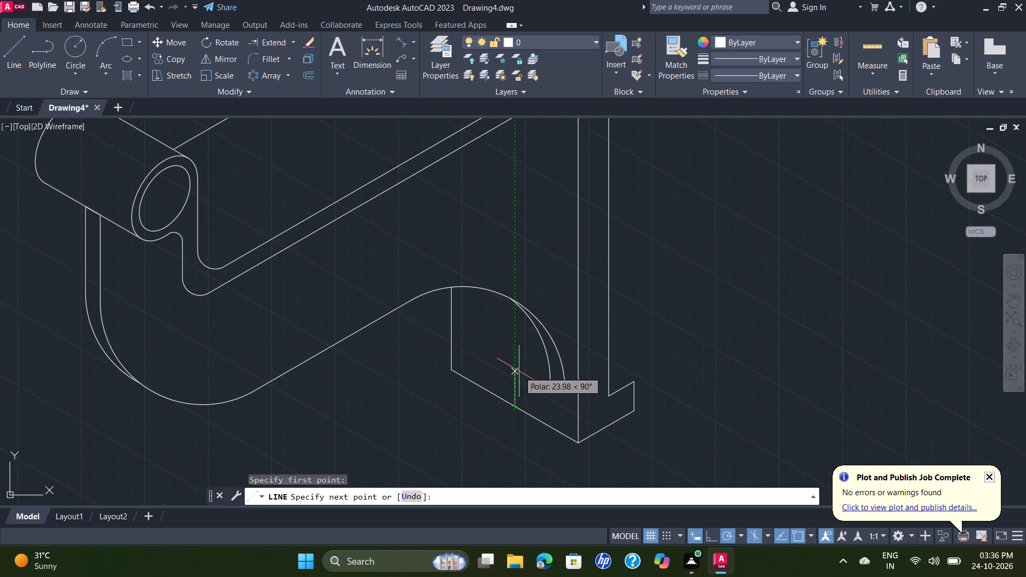
text(32)
key(Return)
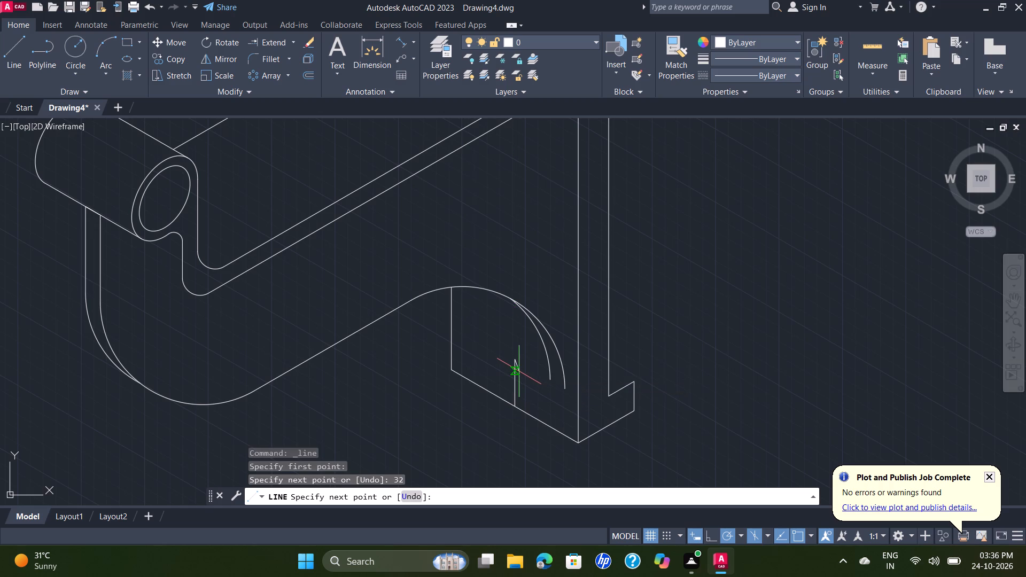
key(Escape)
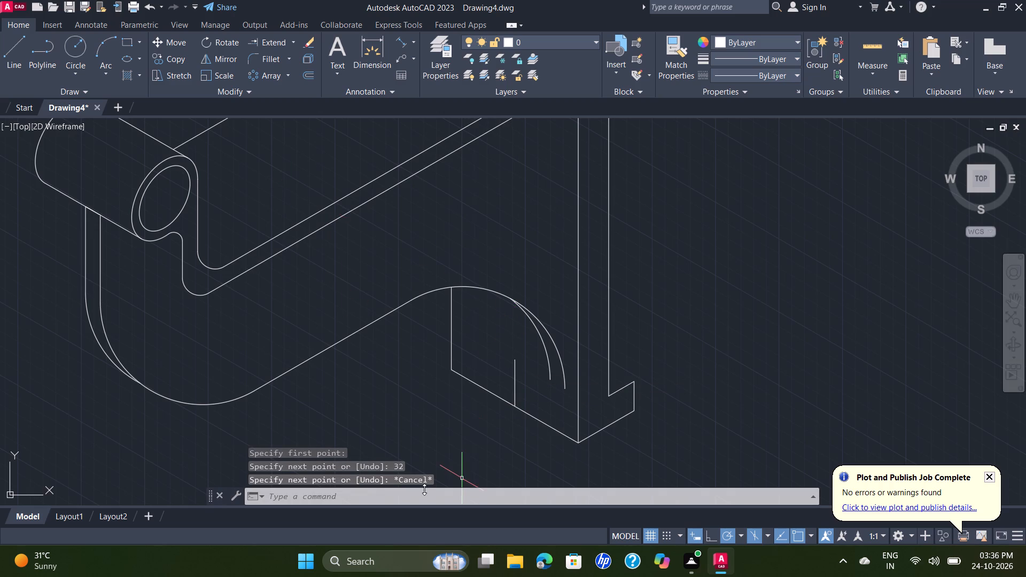
Draw a 12 mm diameter isocircle centred on the upper end of the 32 mm vertical line.
text(EL)
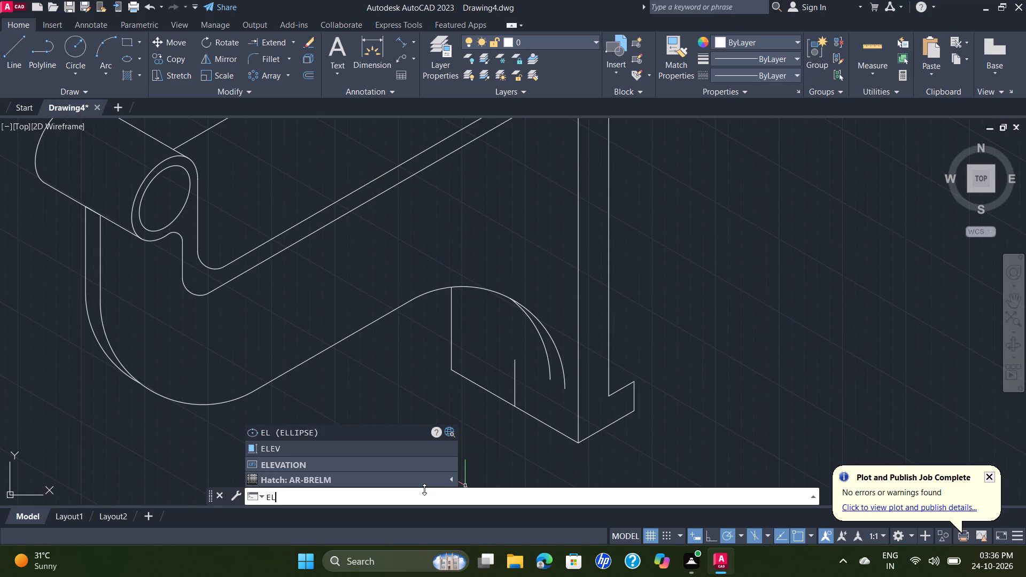
key(Return)
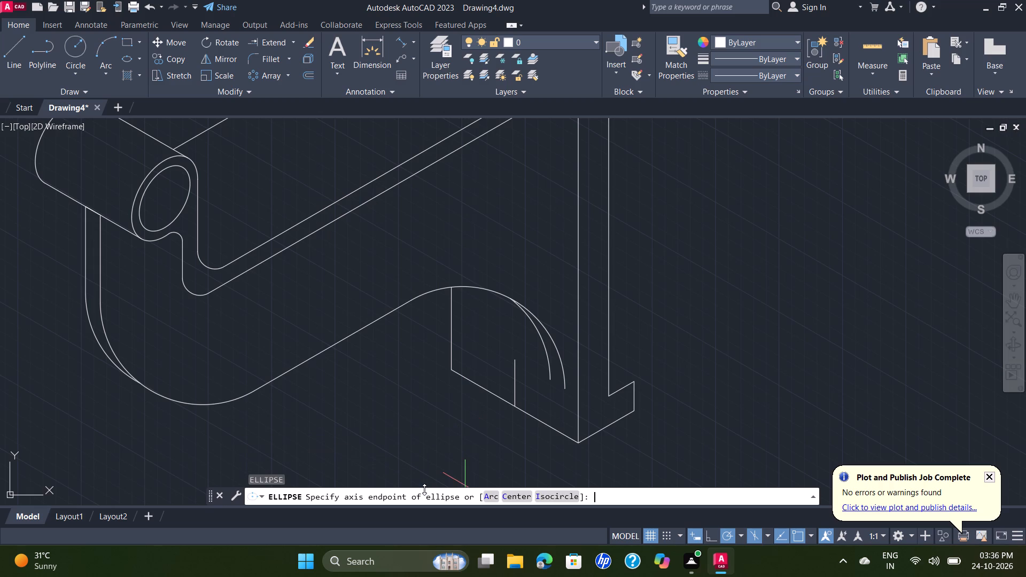
click(561, 500)
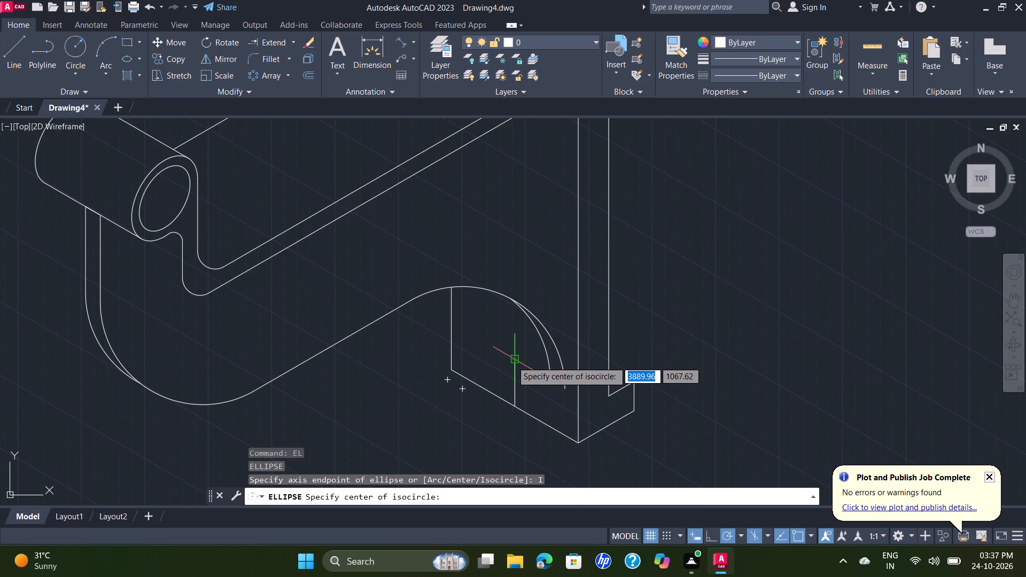
click(512, 361)
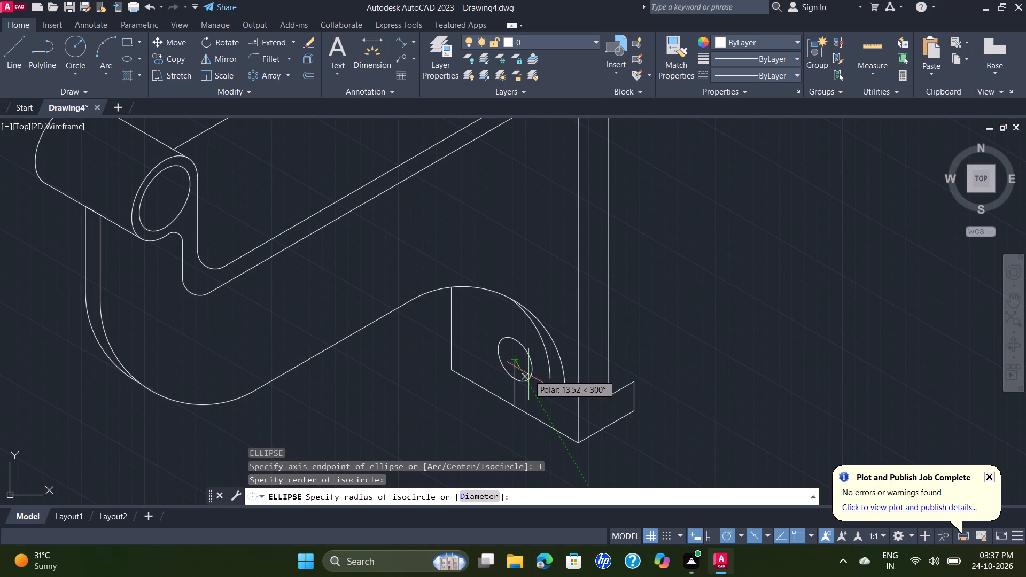
key(d)
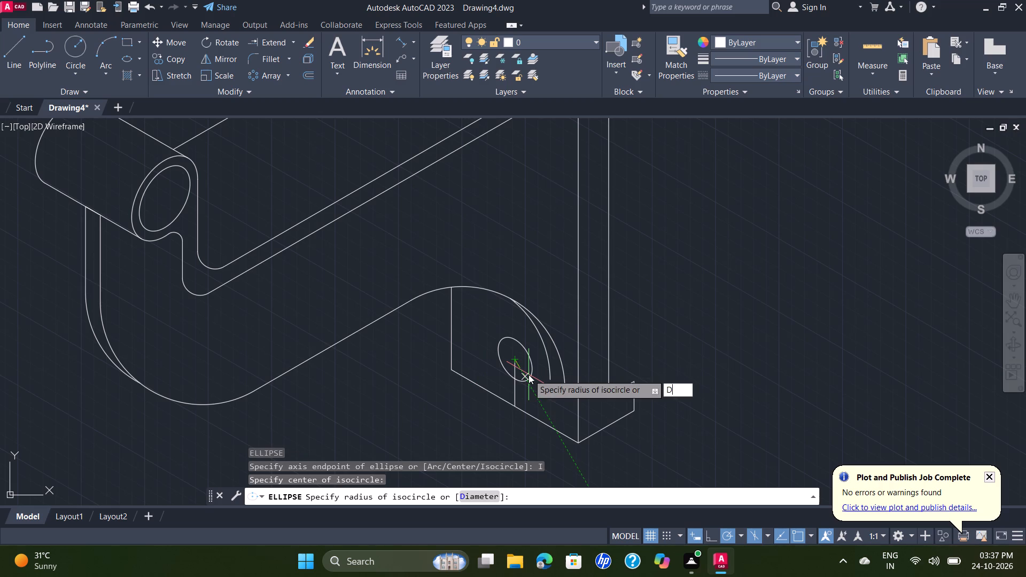
key(Return)
text(12)
key(Return)
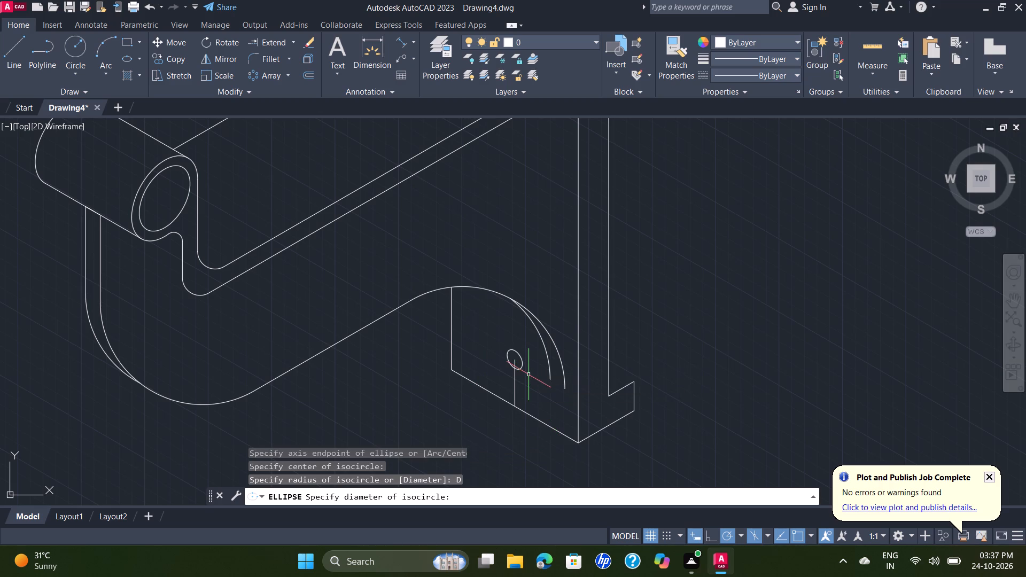
Erase the 32 mm vertical construction line beneath the lower flange hole.
click(516, 397)
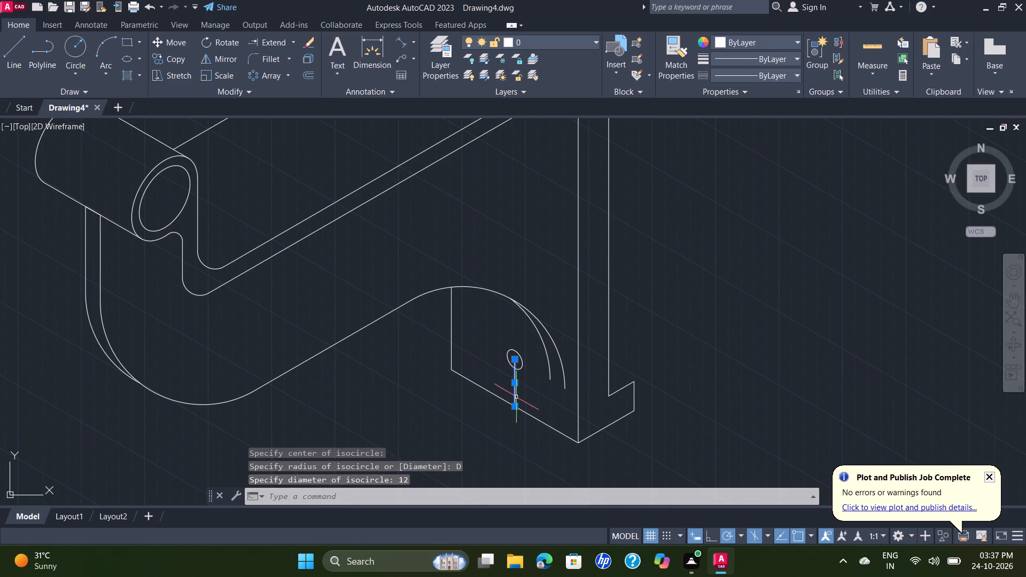
key(Delete)
Draw a line about 36 mm long at 150° from the lower rib's outer end arc across its inner arc.
scroll(588, 352, up, 1)
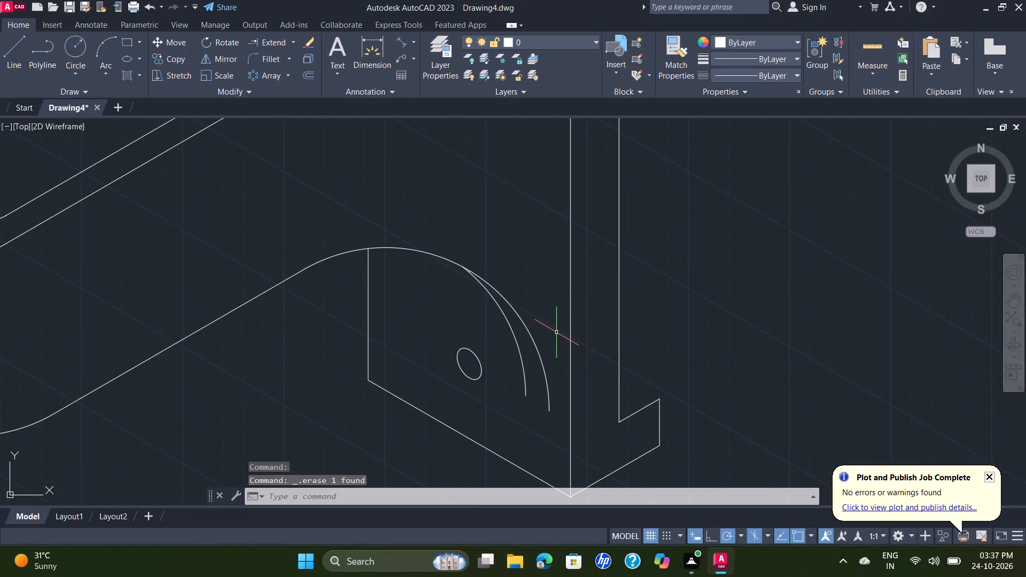
scroll(555, 331, down, 1)
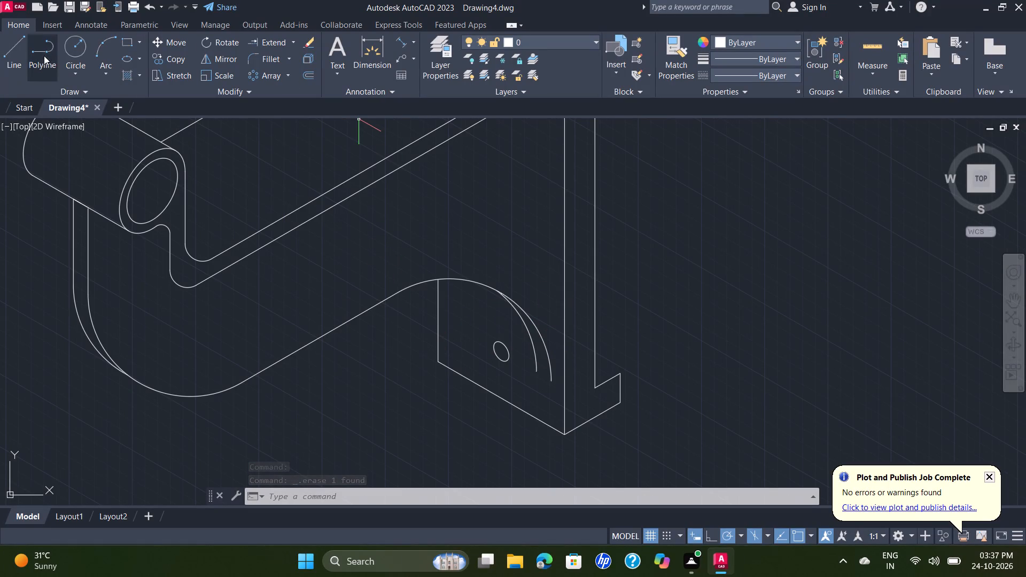
click(3, 54)
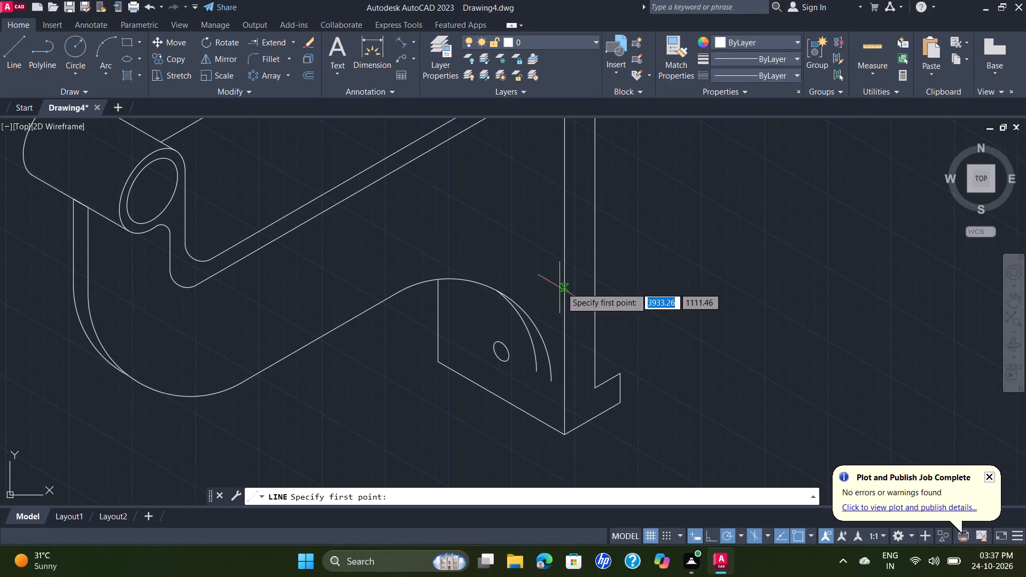
click(546, 341)
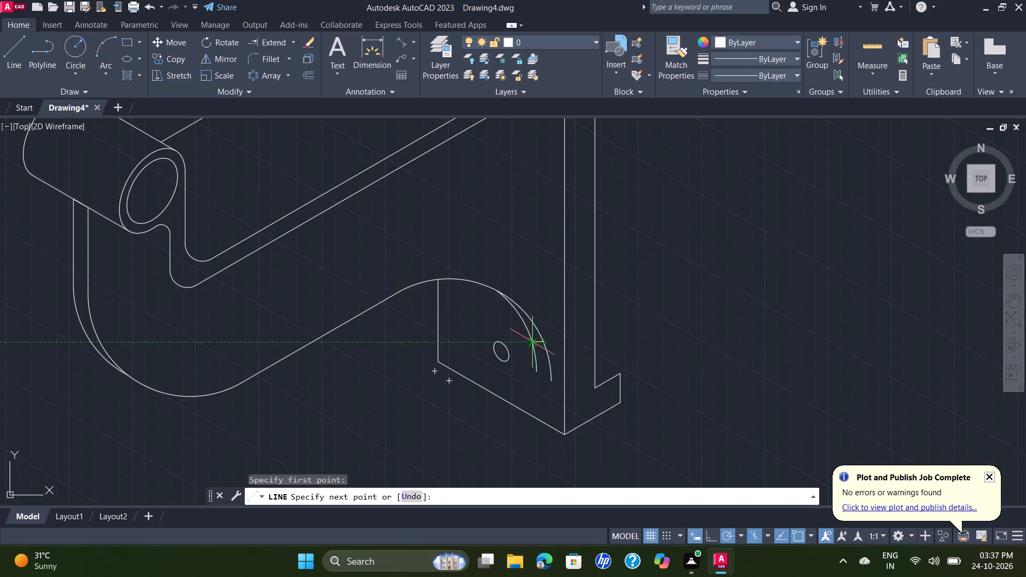
click(501, 313)
key(Escape)
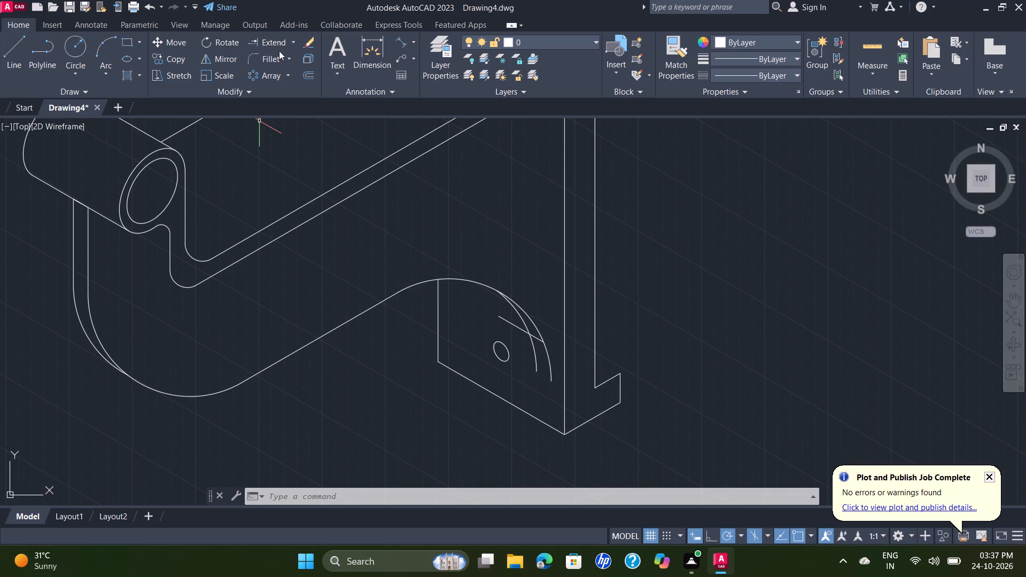
Trim both end arcs of the lower rib below the 150° cutting line and remove the line's two segments.
click(292, 38)
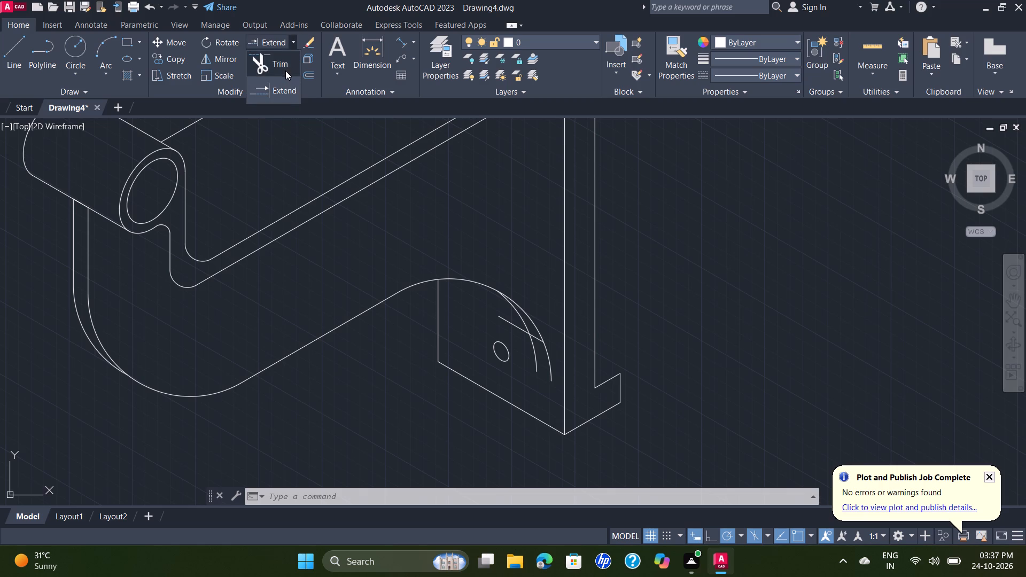
click(286, 69)
scroll(535, 367, up, 1)
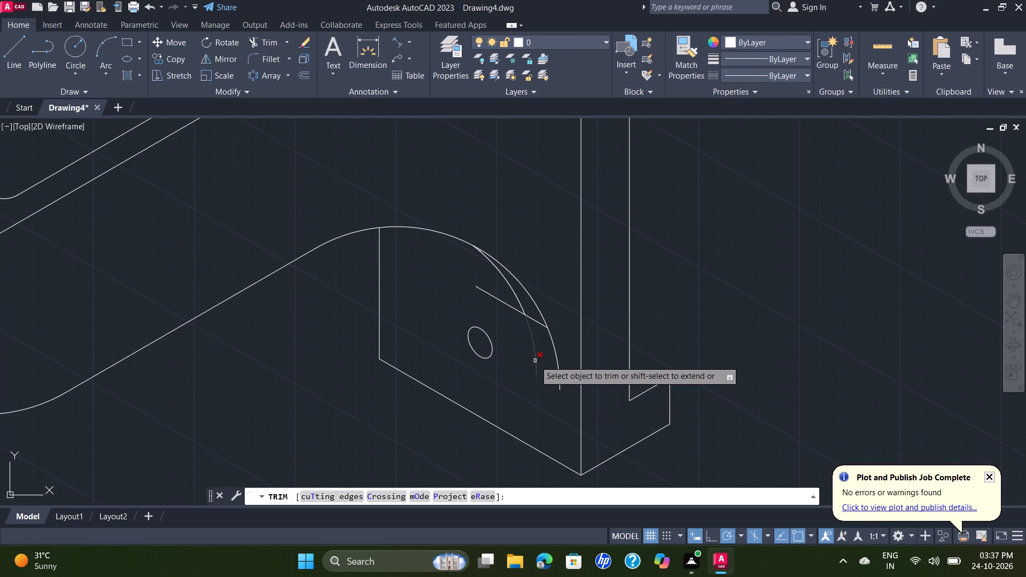
click(535, 360)
click(559, 371)
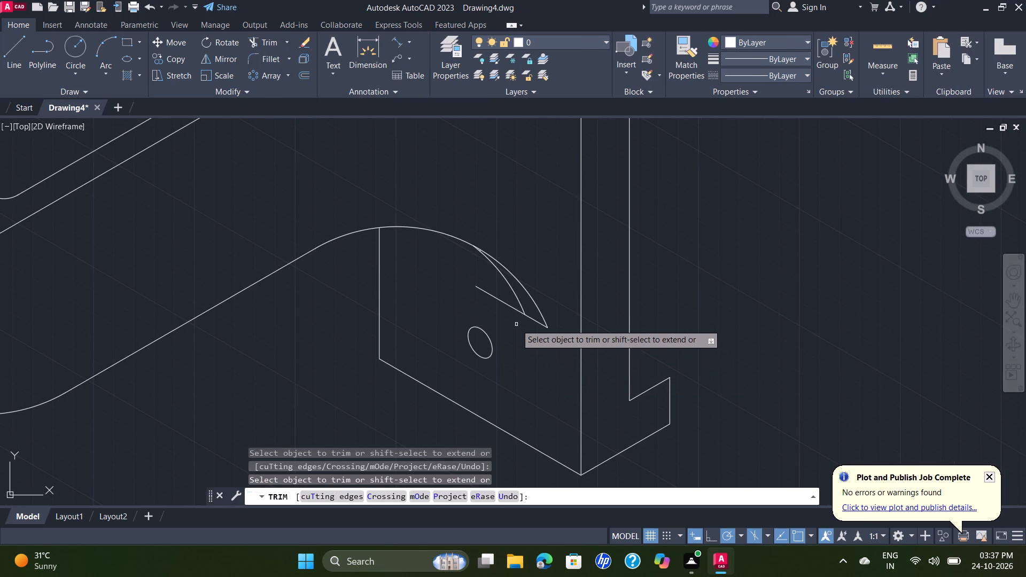
click(510, 307)
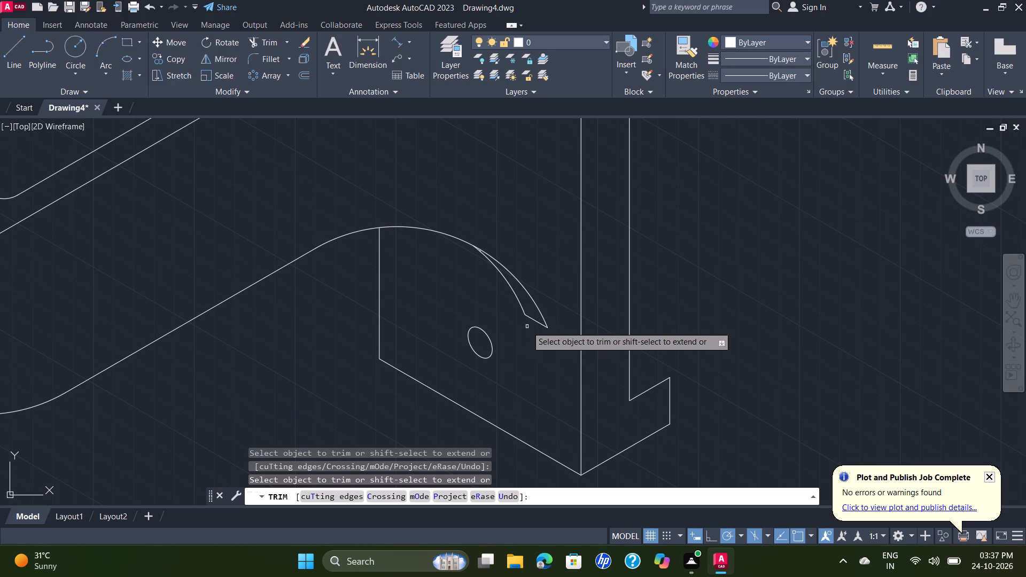
click(537, 321)
scroll(532, 333, down, 1)
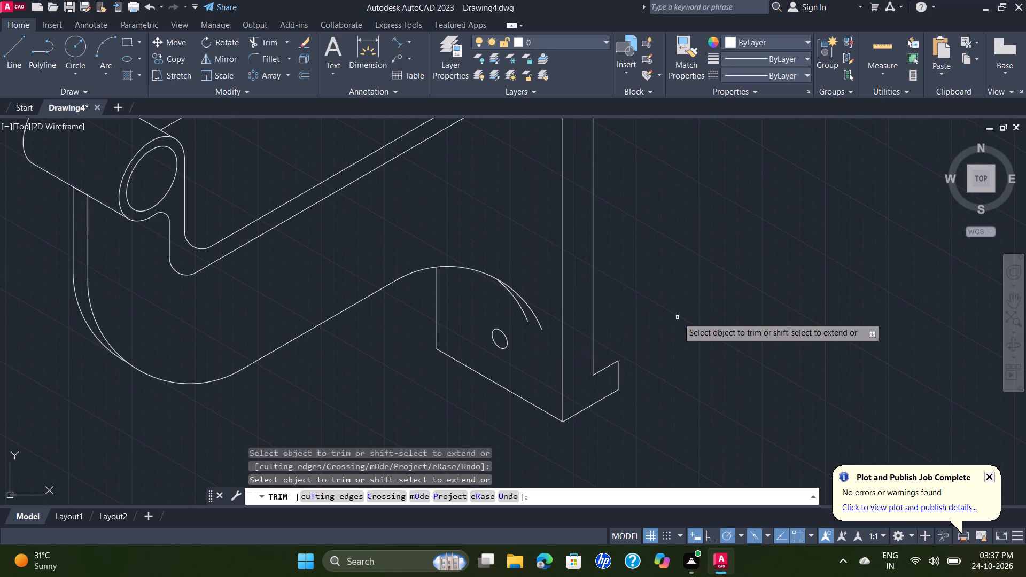
key(Escape)
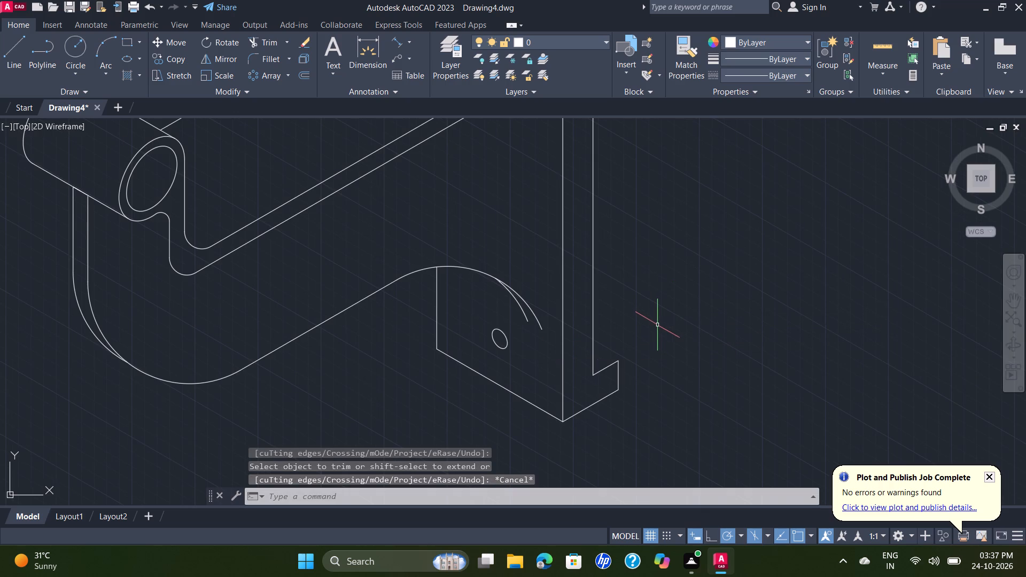
Examine the whole bracket, from the cylinder and ribs to the drilled flange.
scroll(662, 244, down, 1)
middle_drag(655, 252, 612, 320)
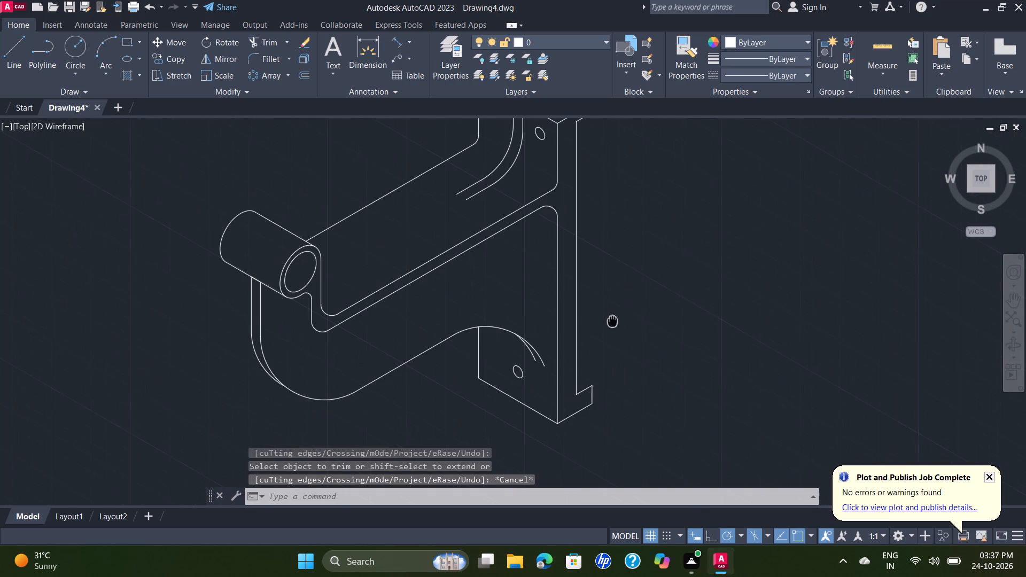
middle_drag(612, 320, 612, 320)
scroll(623, 271, down, 1)
middle_drag(642, 284, 611, 286)
scroll(611, 286, down, 1)
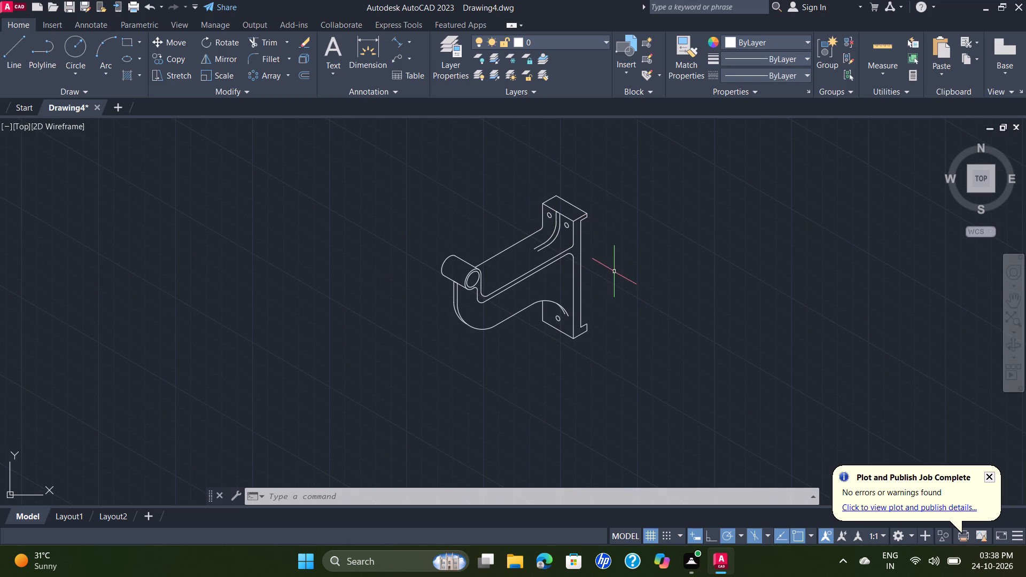
middle_drag(615, 272, 472, 243)
scroll(471, 234, up, 1)
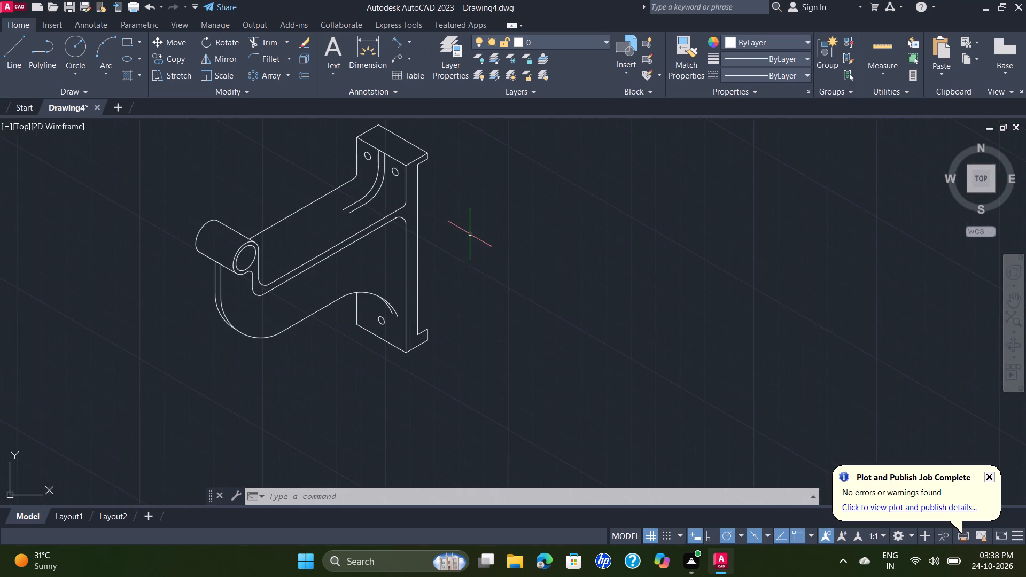
Copy the arm's two long parallel front edges, with their bend arcs and vertical ends beside the cylinder, 32 mm at 150°.
middle_drag(469, 229, 489, 261)
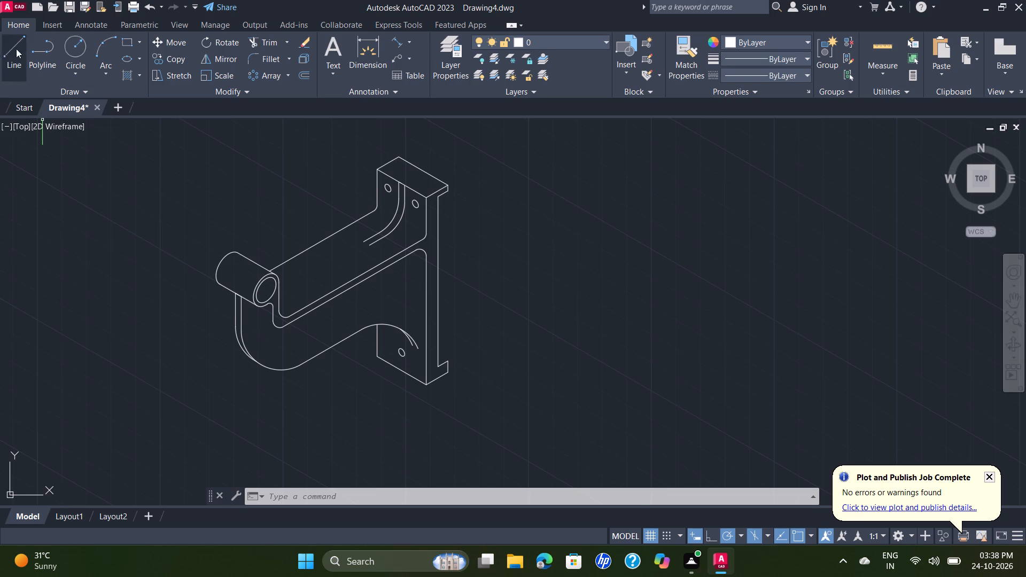
click(294, 309)
click(270, 334)
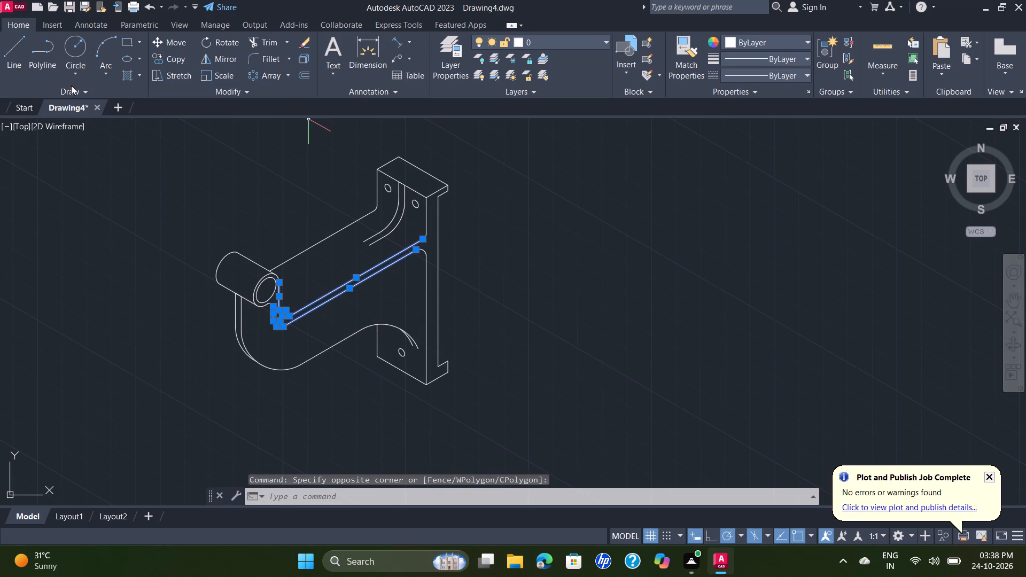
click(184, 56)
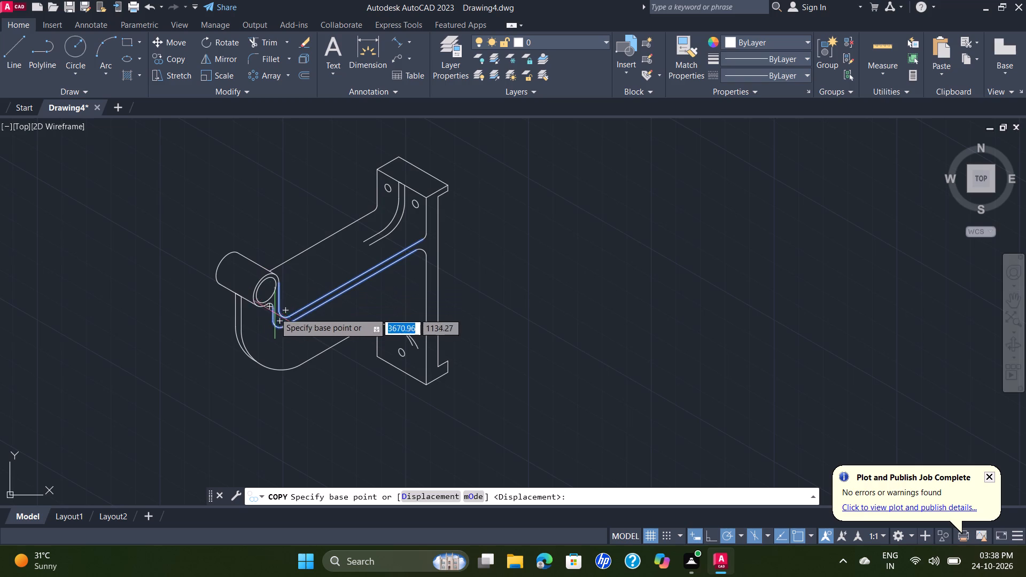
scroll(266, 302, up, 3)
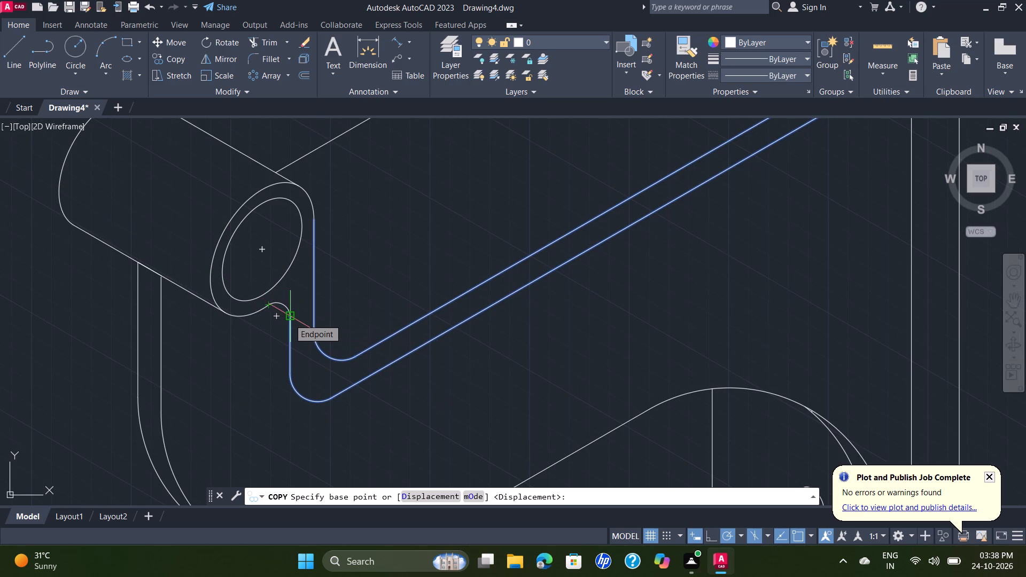
click(289, 319)
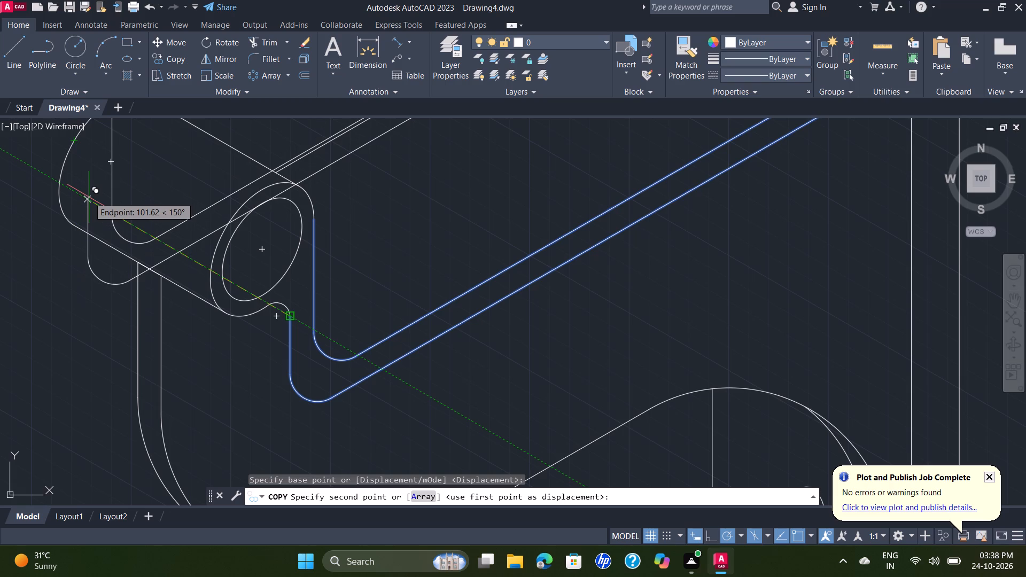
text(32)
key(Return)
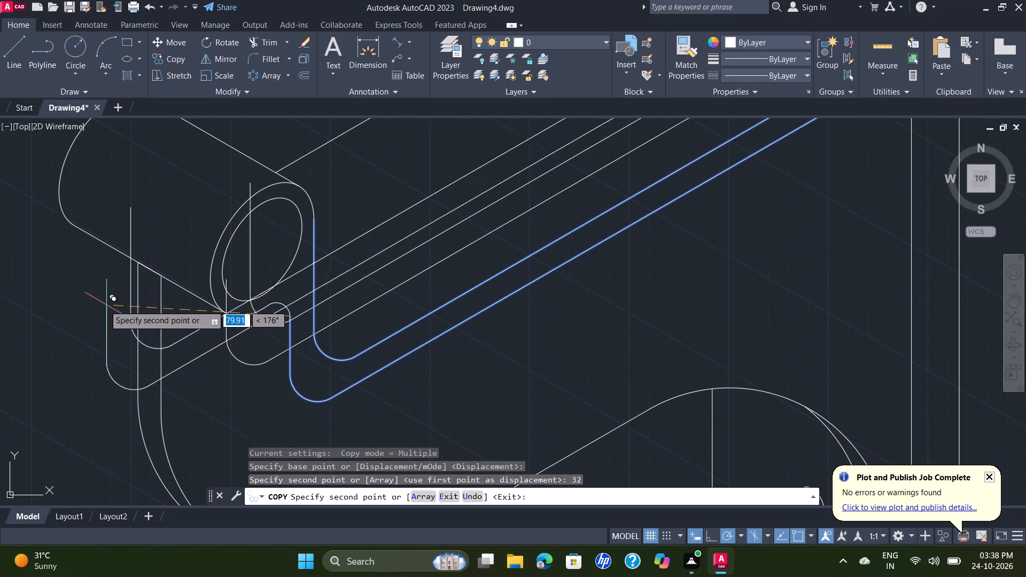
key(Escape)
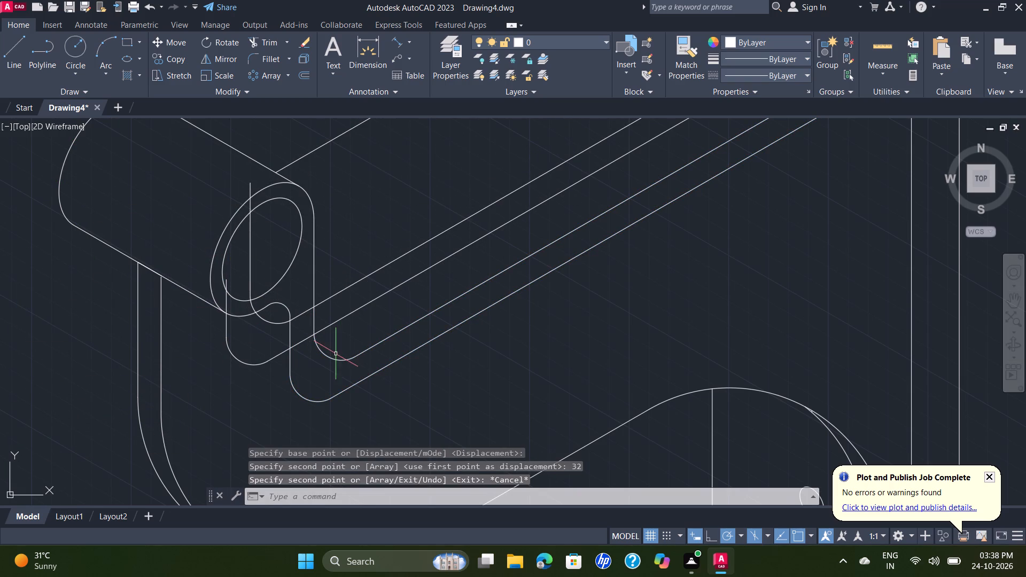
Erase the two long inclined lines from the copied edges, keeping the copied bend arcs and vertical lines.
scroll(335, 355, down, 1)
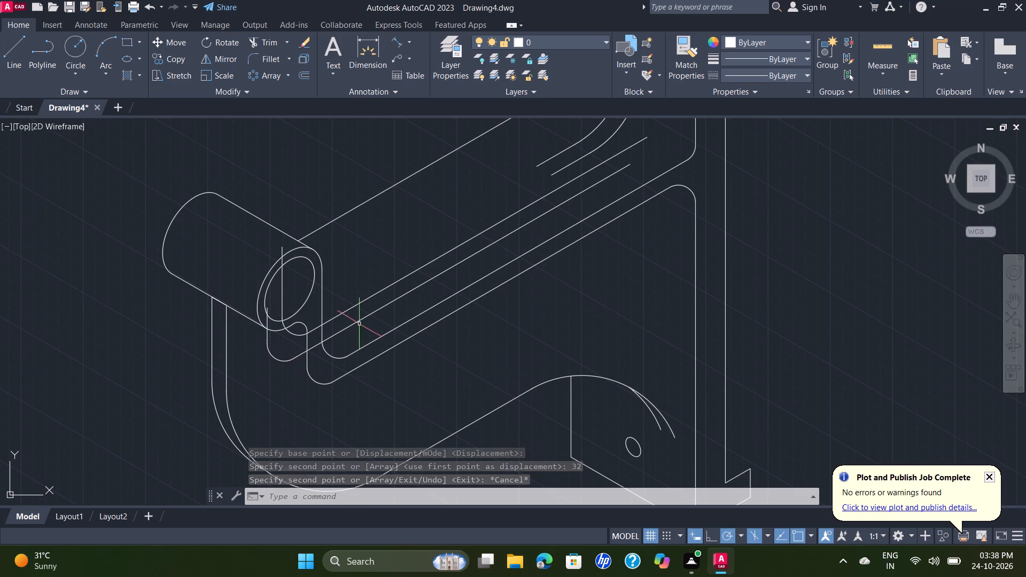
click(364, 302)
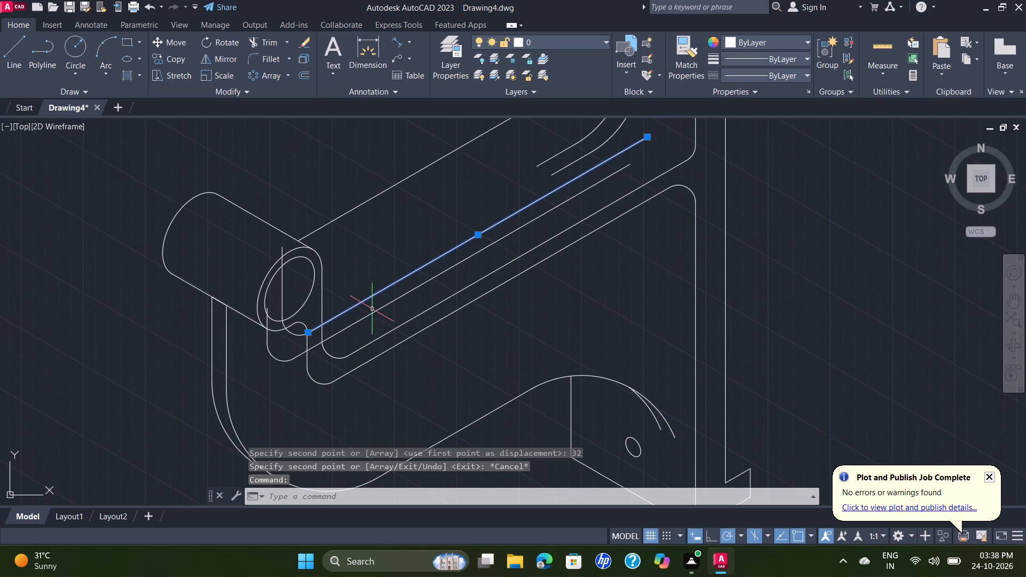
key(Delete)
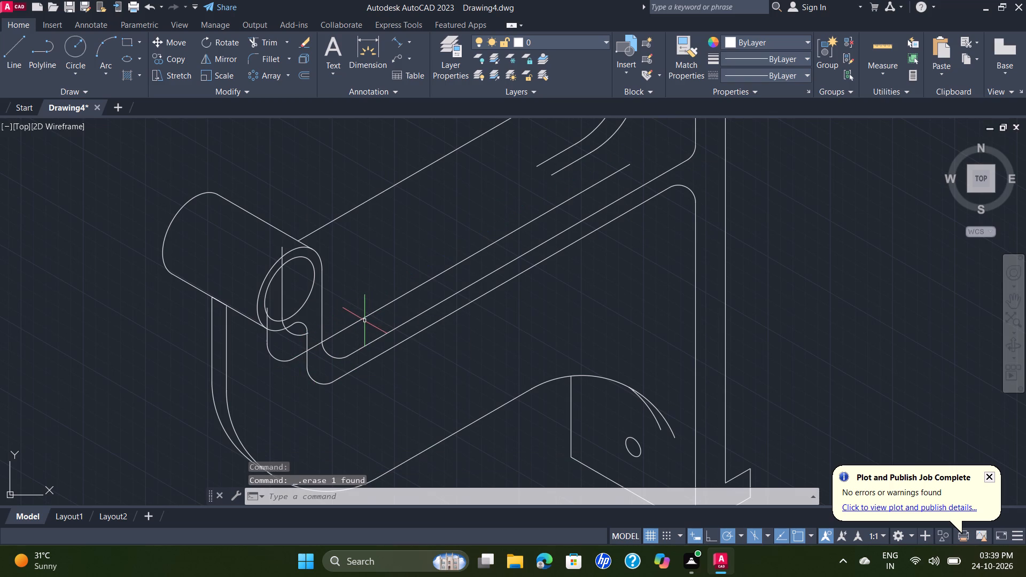
click(361, 317)
key(Delete)
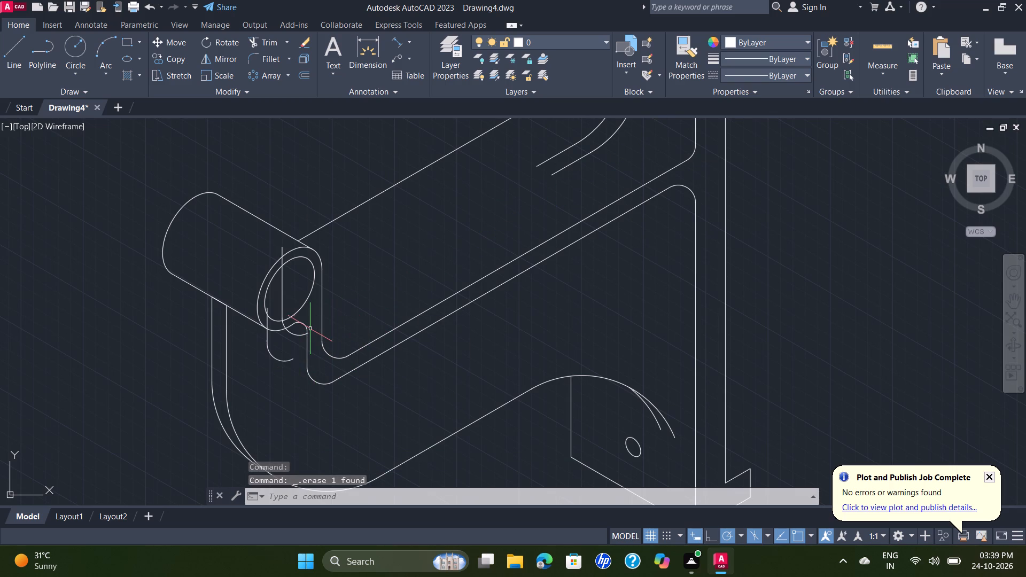
Draw a 32 mm line at 330° from the copied lower bend arc to the matching front bend arc.
click(21, 53)
scroll(260, 392, up, 2)
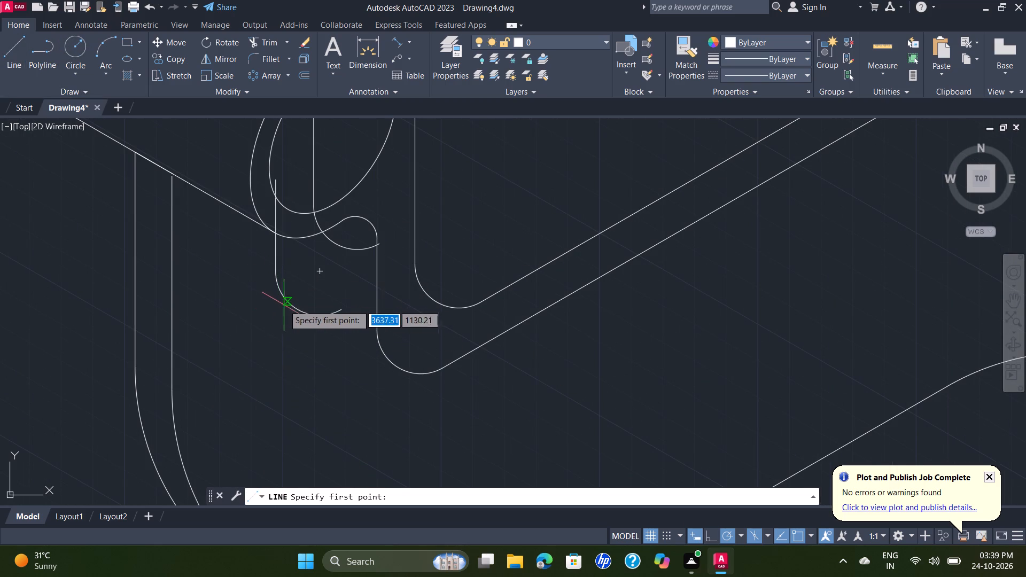
click(297, 311)
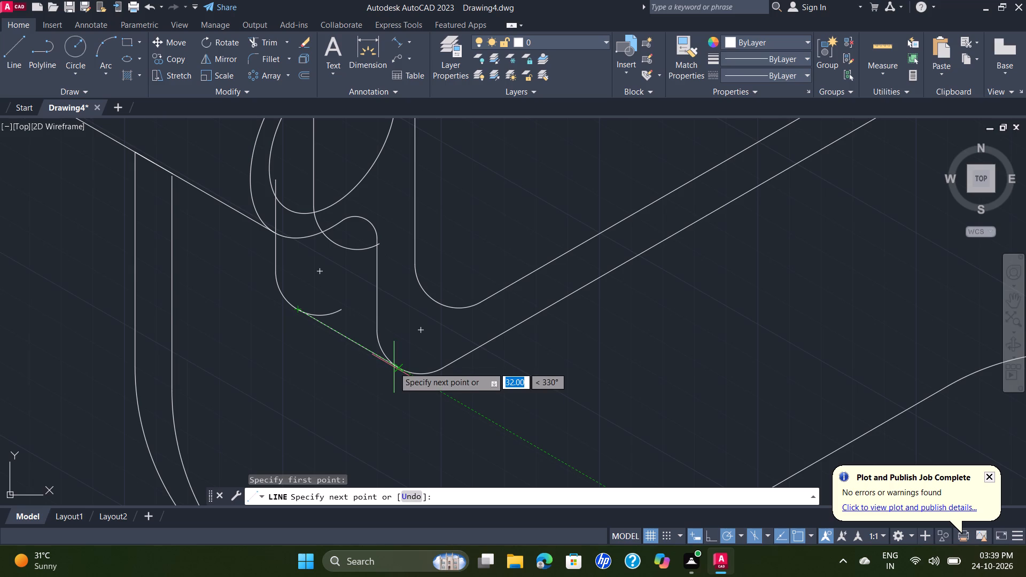
click(393, 367)
key(Escape)
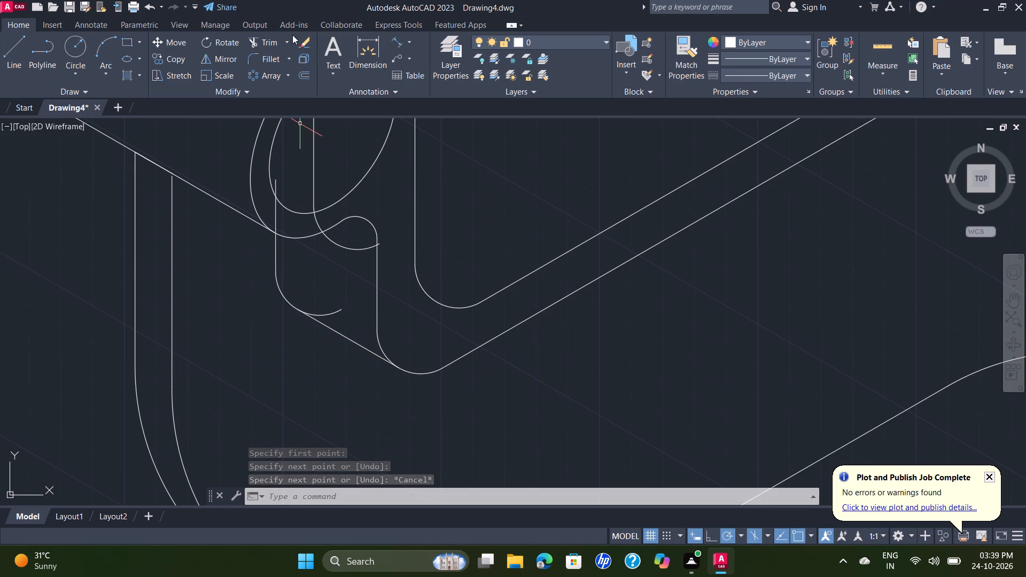
Trim the copied lower arc beyond the 32 mm joining line, the copied upper arc, and the lower copied vertical line above the cylinder.
click(273, 40)
click(334, 314)
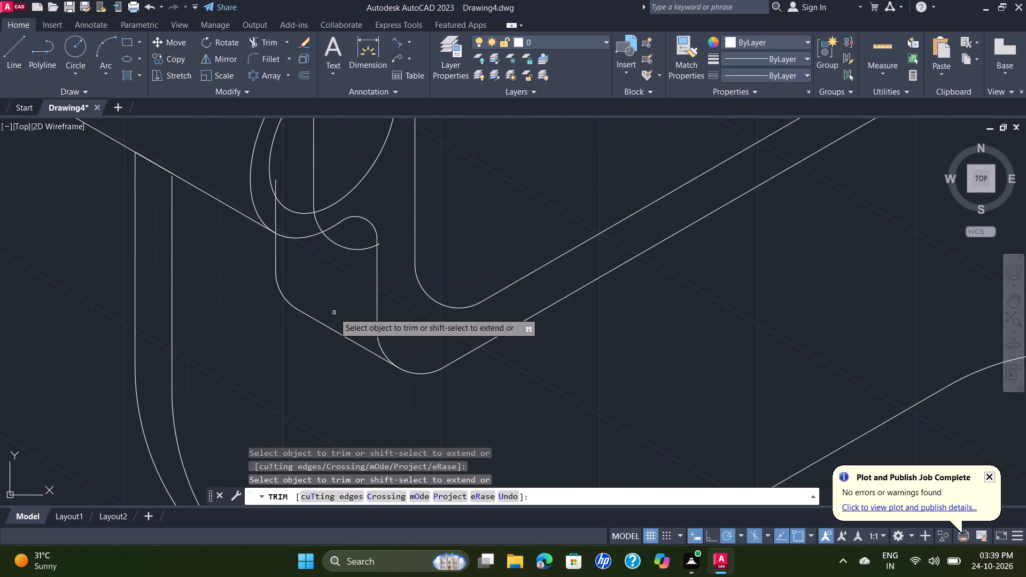
click(351, 249)
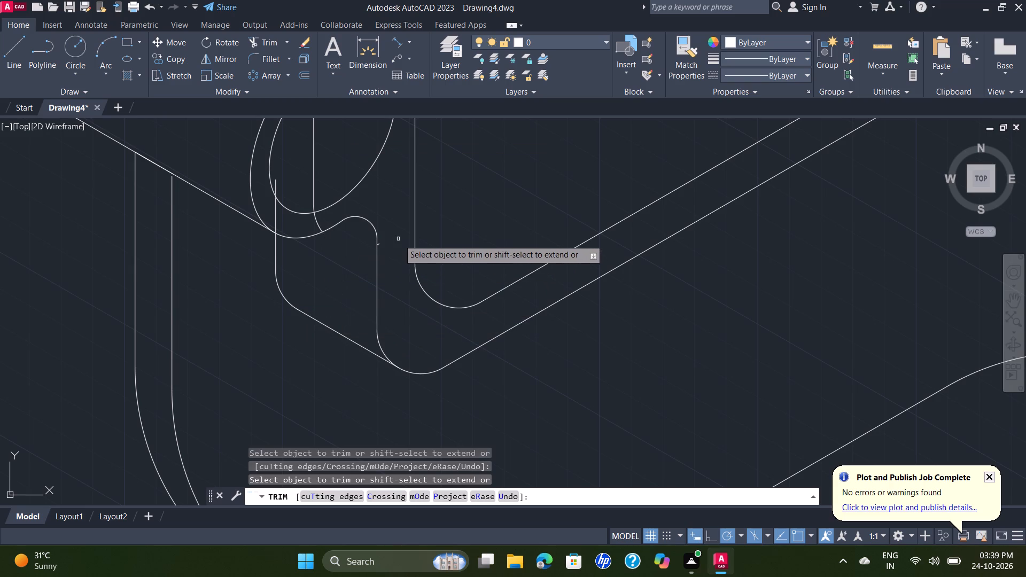
scroll(395, 236, up, 1)
click(367, 252)
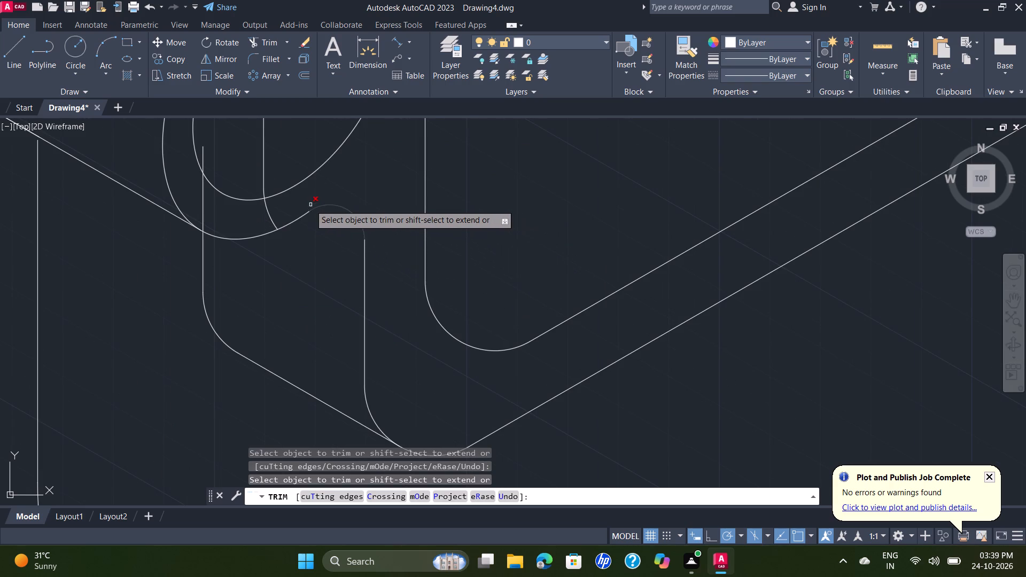
scroll(307, 202, down, 2)
click(292, 207)
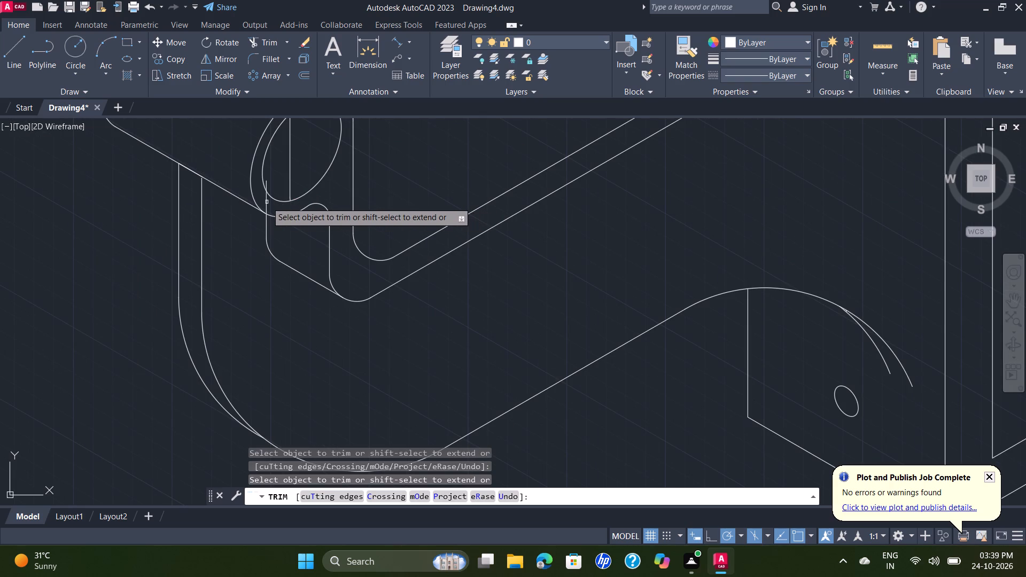
click(267, 202)
click(267, 183)
scroll(325, 182, down, 1)
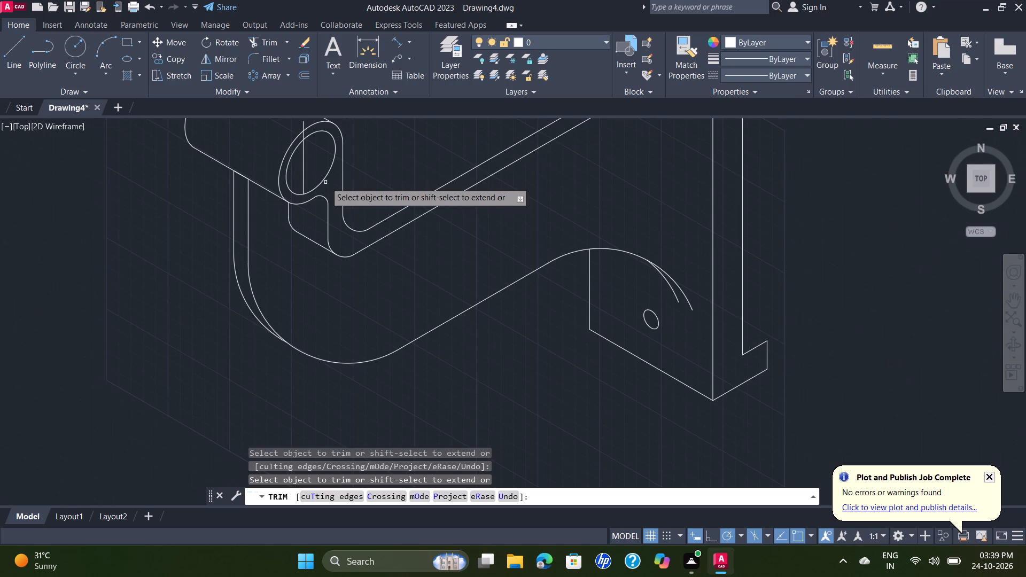
Trim away all remaining pieces of the copied vertical line crossing the cylinder's inner and outer end circles.
scroll(297, 168, down, 2)
scroll(306, 168, up, 1)
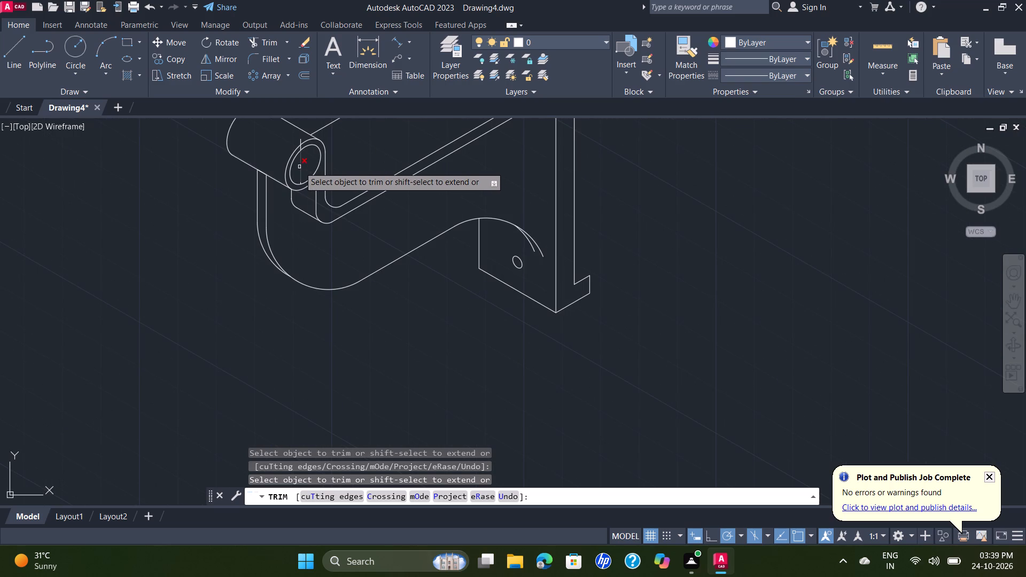
click(299, 167)
scroll(302, 177, up, 2)
scroll(303, 124, down, 1)
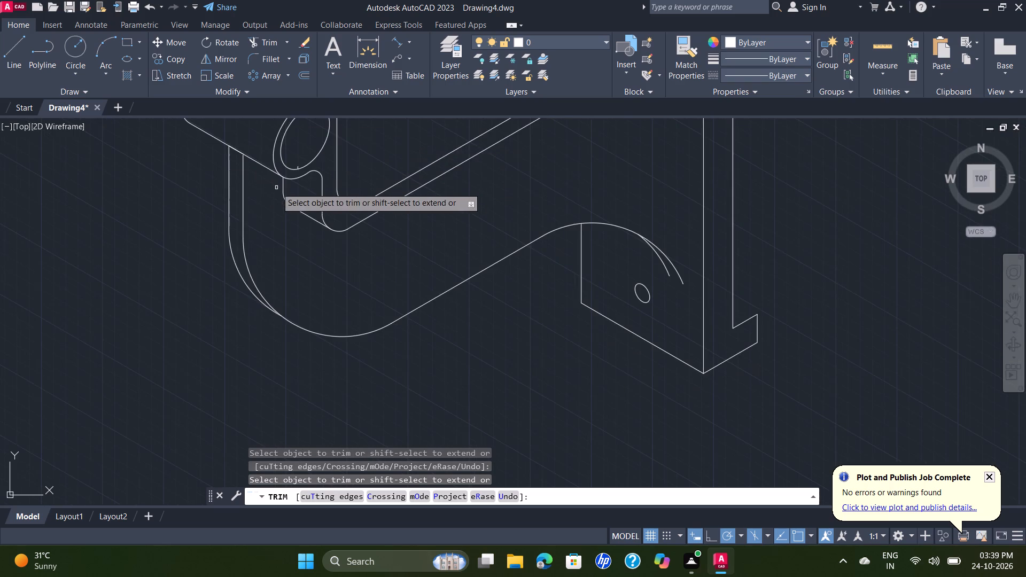
scroll(277, 186, up, 2)
click(323, 142)
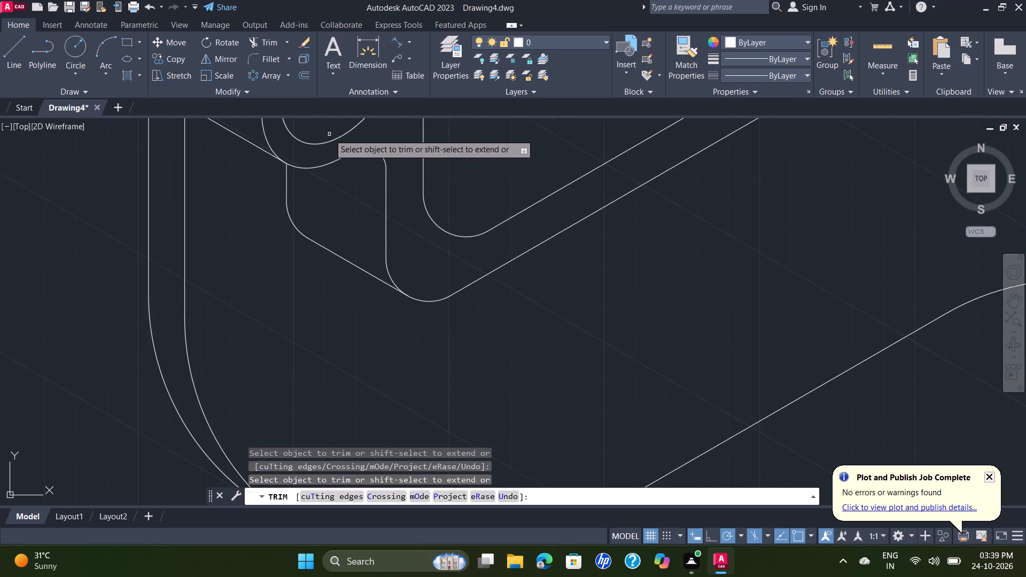
scroll(329, 134, down, 1)
middle_drag(330, 133, 342, 294)
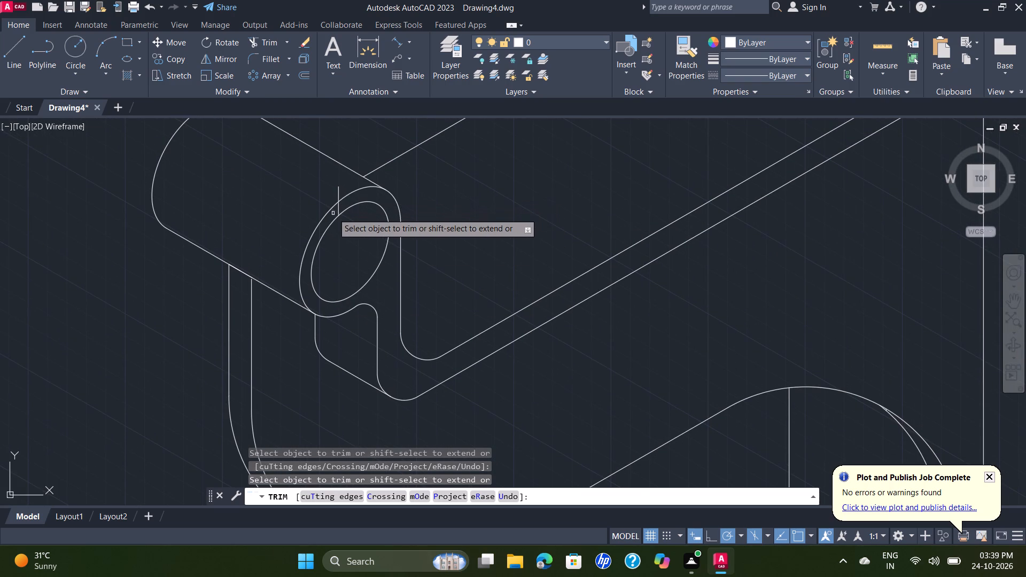
click(339, 208)
click(338, 191)
scroll(351, 178, down, 2)
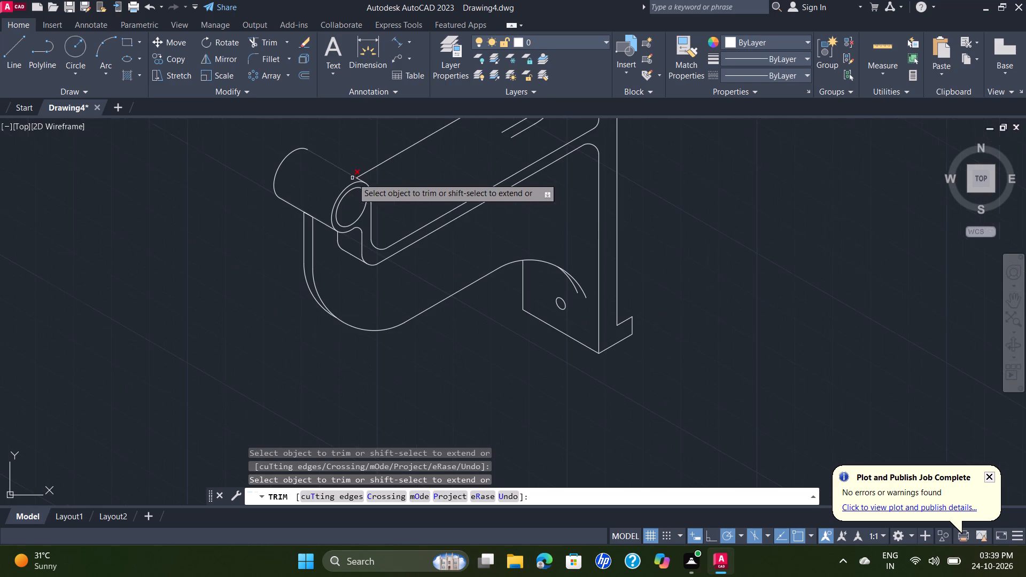
middle_drag(643, 261, 441, 332)
scroll(643, 261, down, 1)
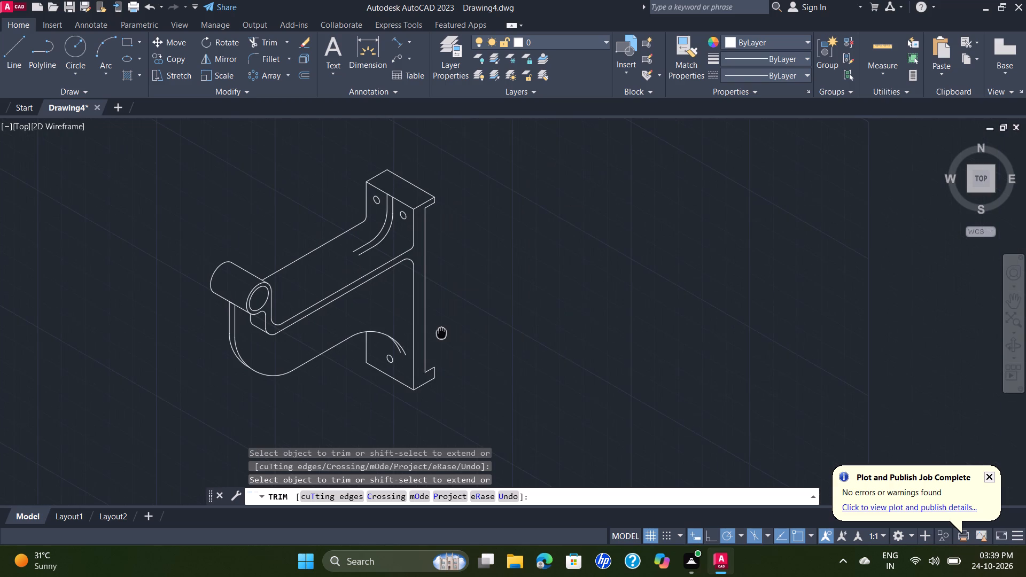
middle_drag(441, 332, 442, 329)
key(Escape)
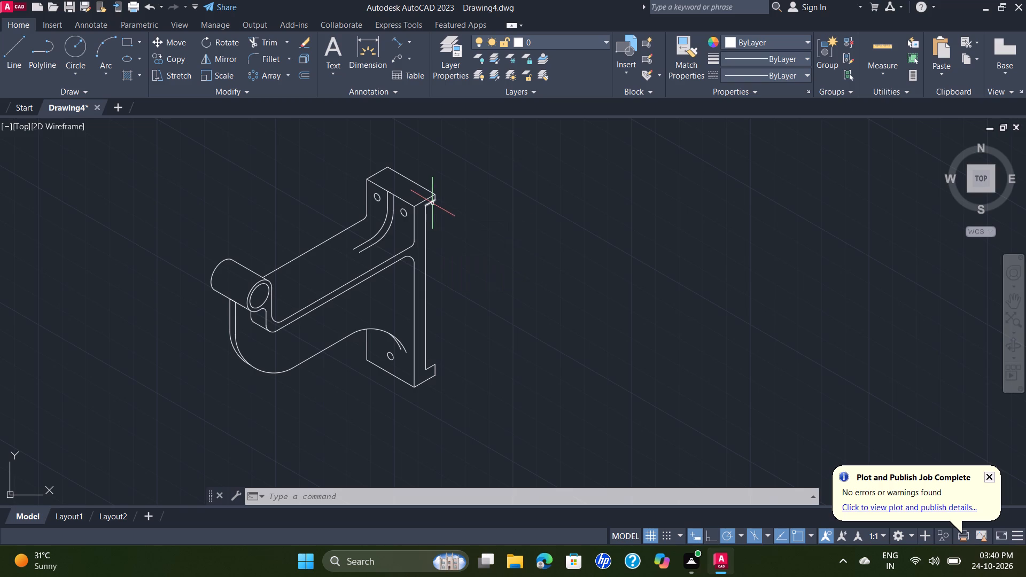
Erase the flange's recessed side outline: the long vertical edge and the two short edges at each of its ends.
scroll(434, 202, up, 2)
click(445, 186)
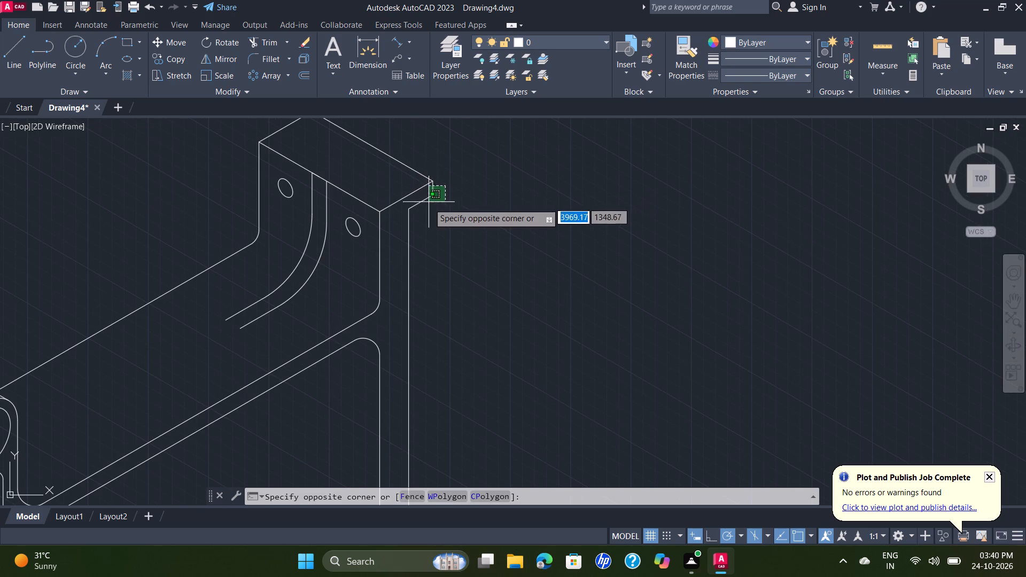
click(428, 215)
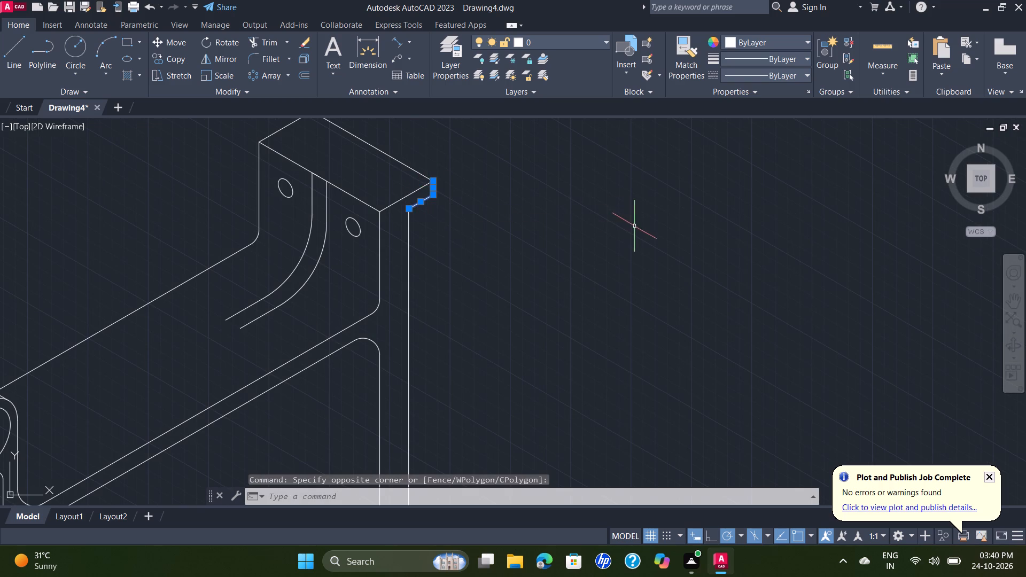
key(Delete)
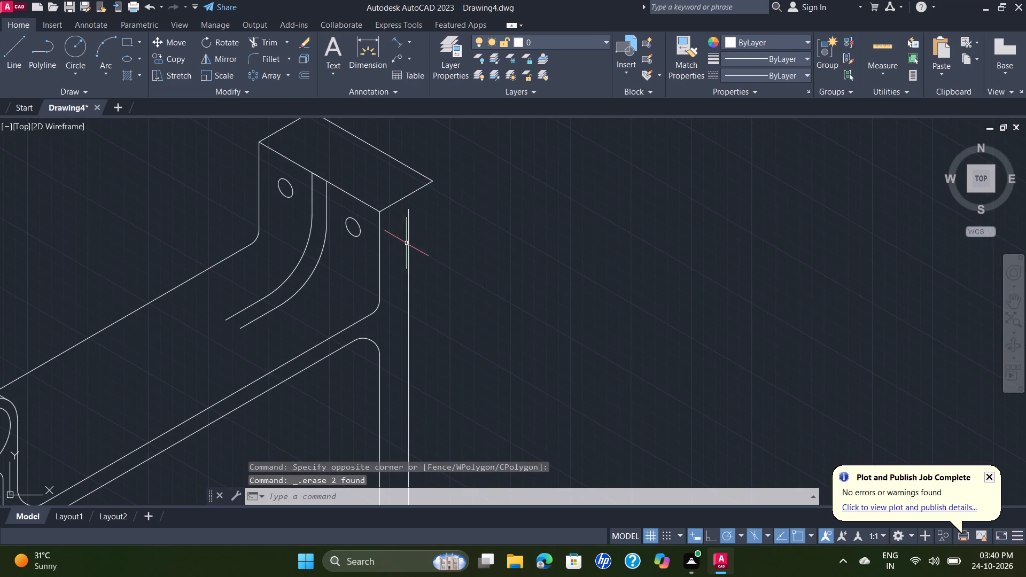
click(410, 244)
key(Delete)
scroll(480, 247, down, 2)
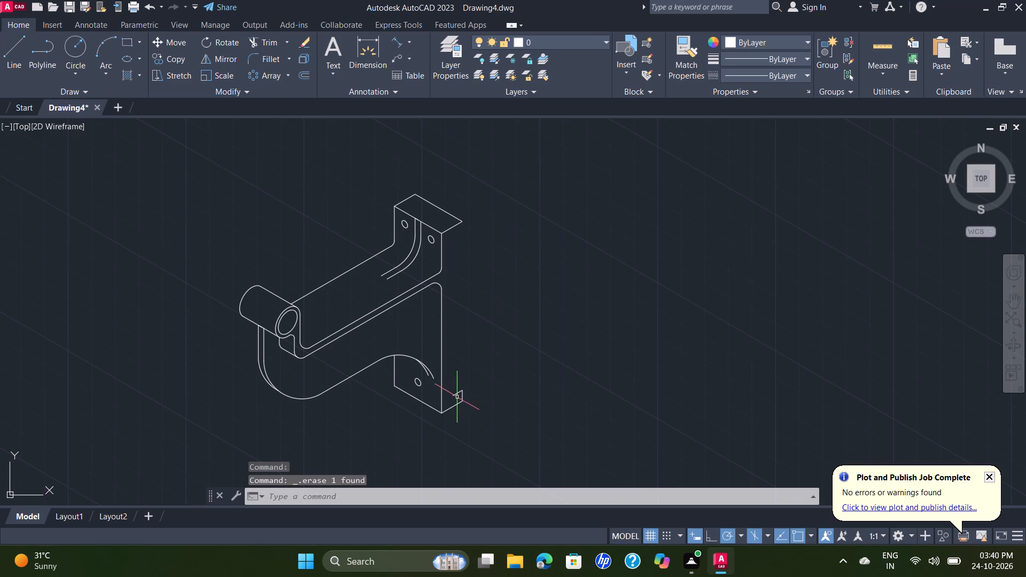
click(458, 392)
key(Delete)
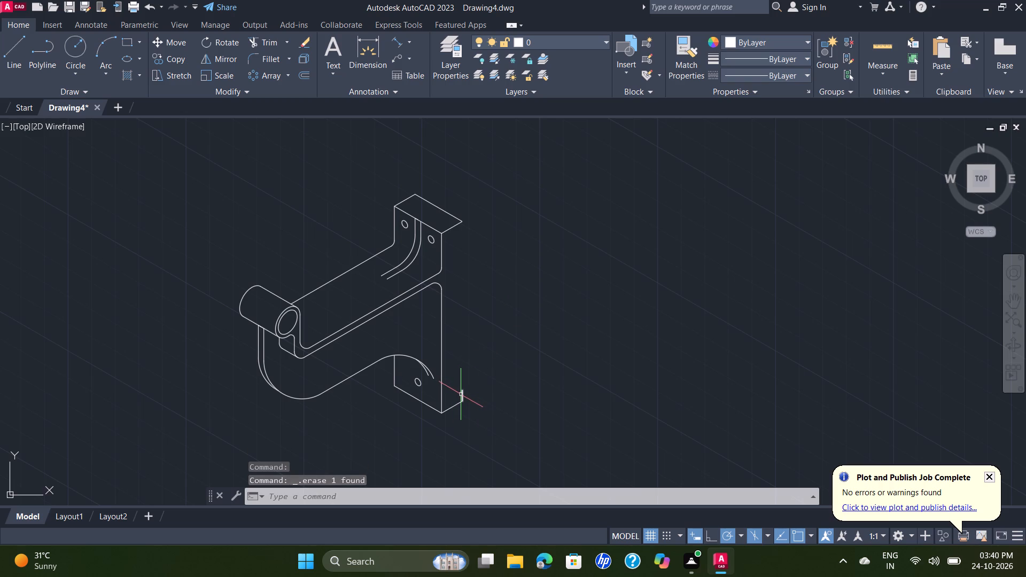
click(461, 394)
key(Delete)
Draw the flange's side outline from its outer top corner: 20 mm down, 24 mm at 210°, and 260 mm down.
click(18, 38)
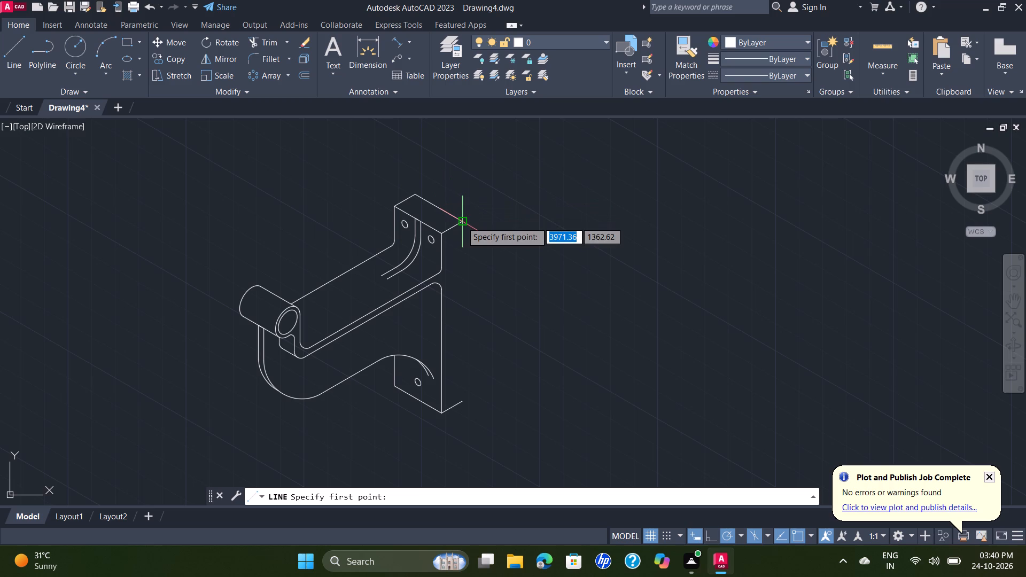
click(462, 222)
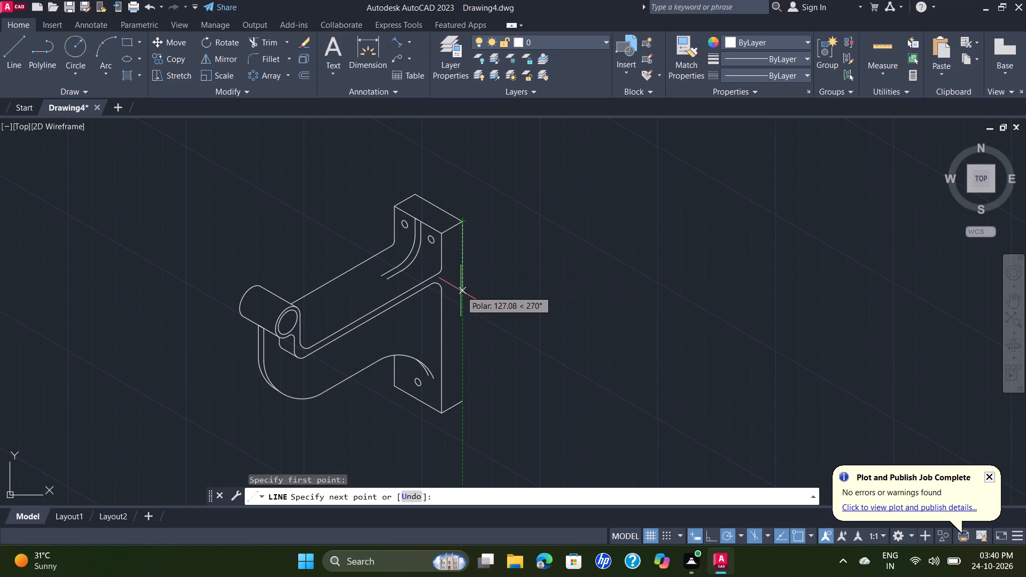
text(20)
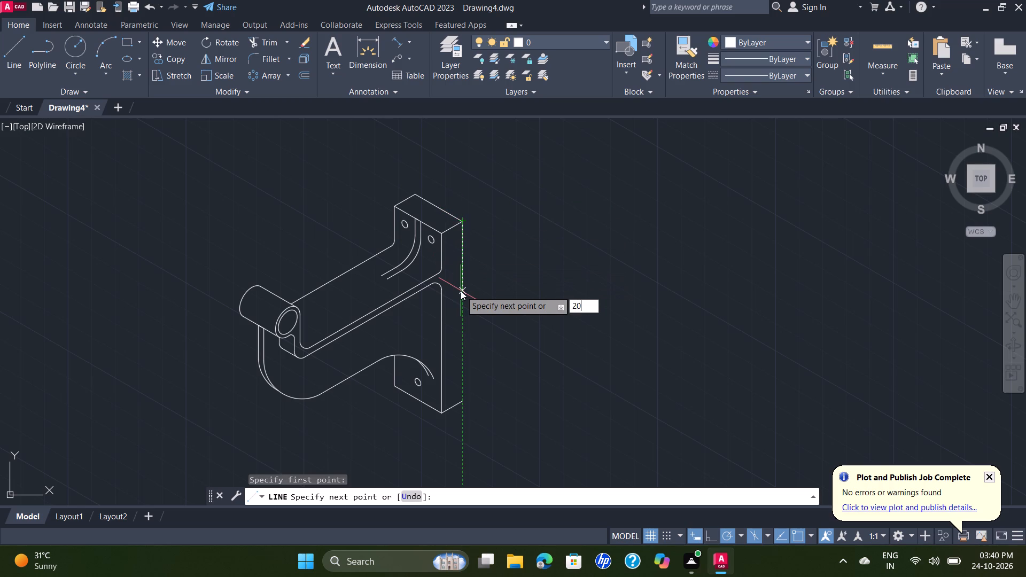
key(Return)
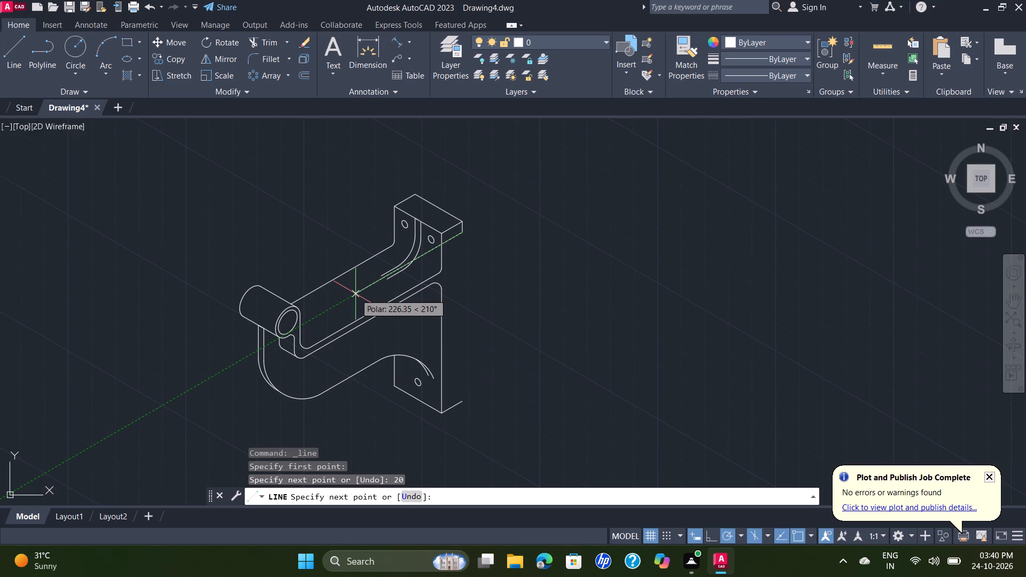
text(24)
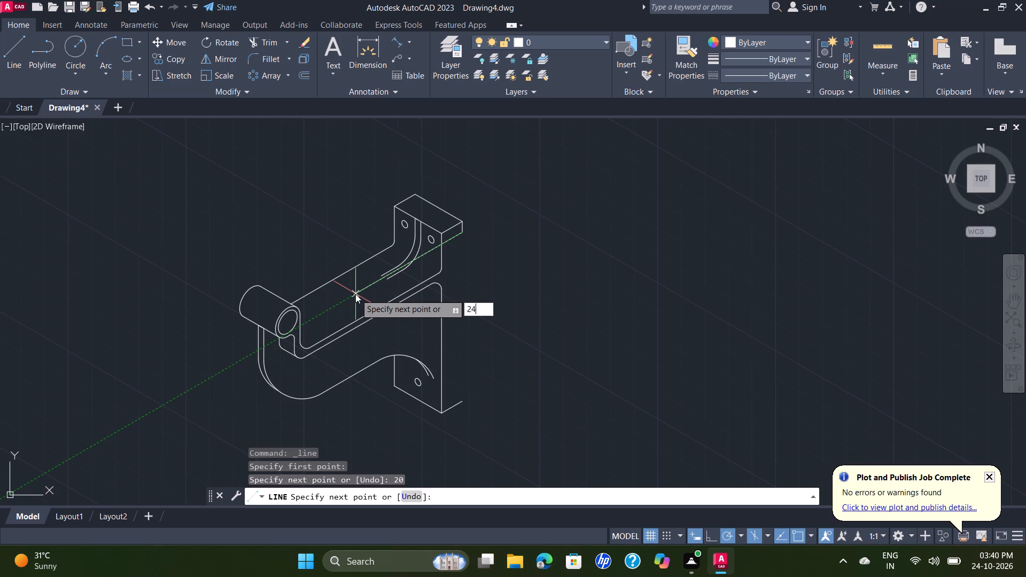
key(Return)
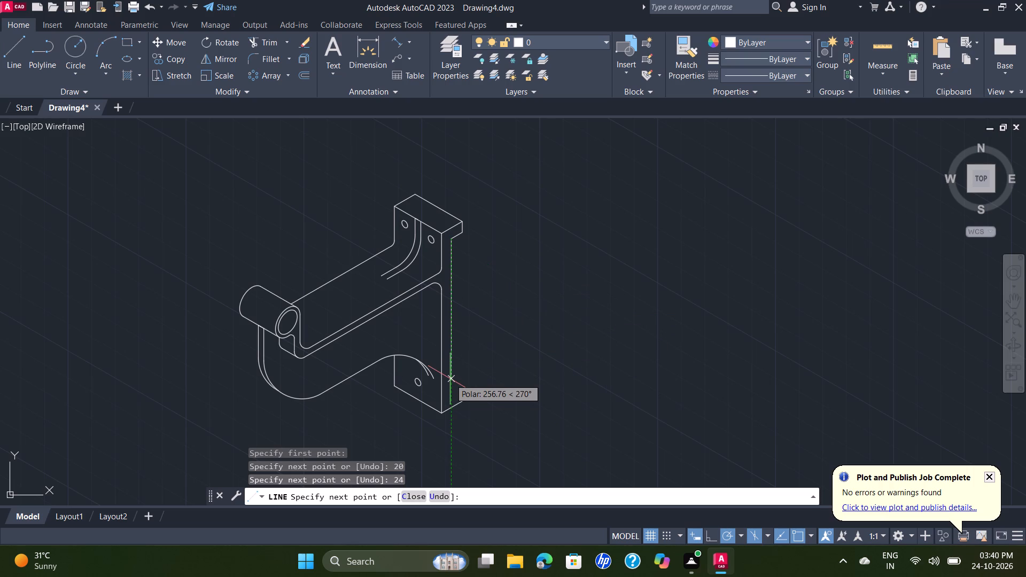
text(260)
key(Return)
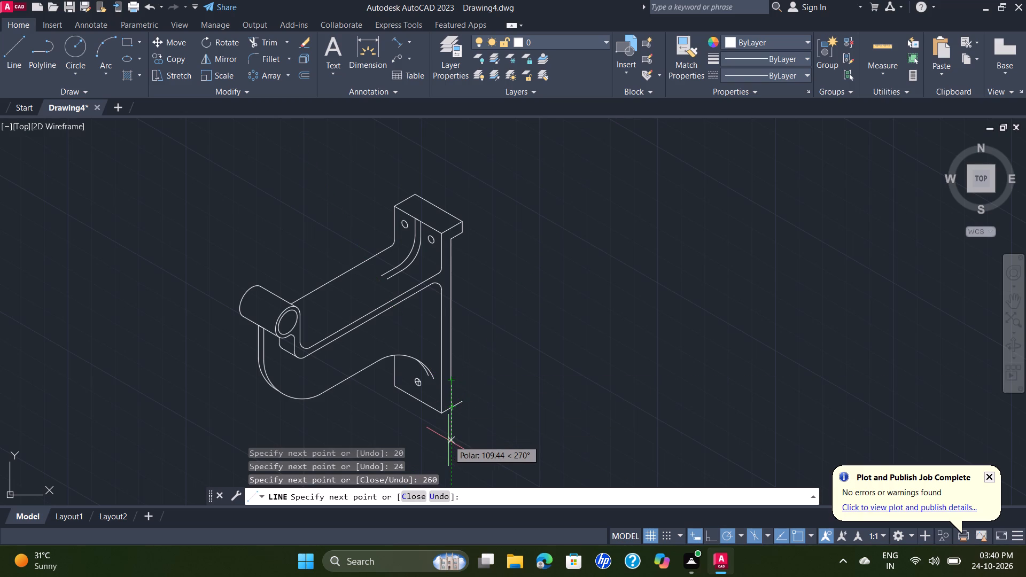
Continue the outline 20 mm down and 24 mm outward parallel to the bottom short edge, ending at that edge's free end.
key(2)
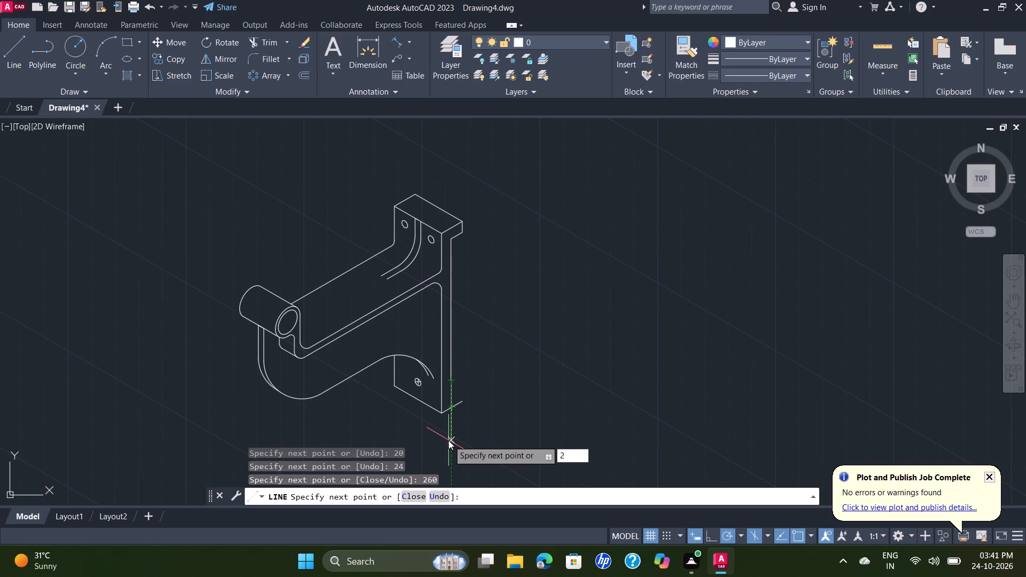
key(0)
key(Return)
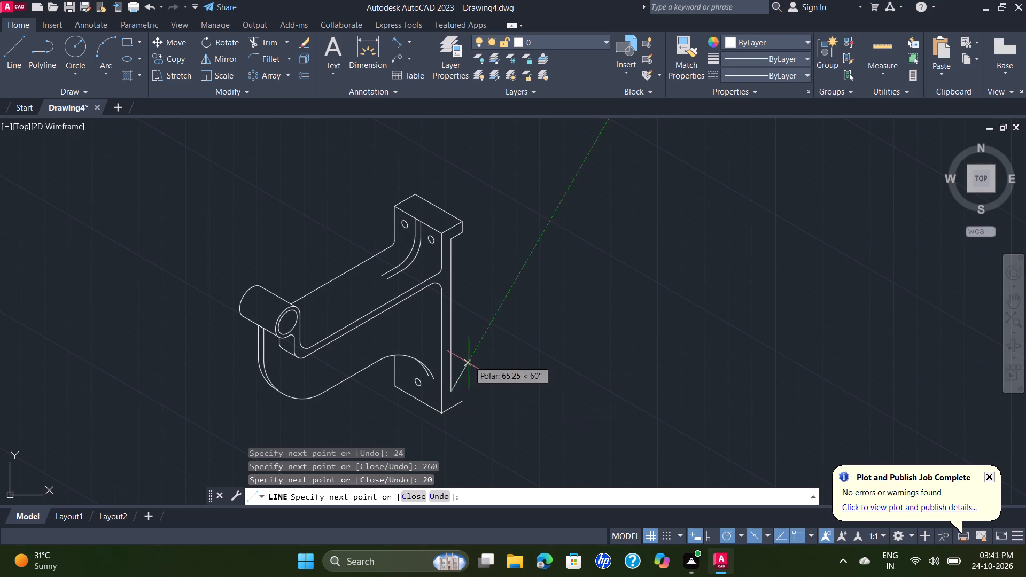
text(24)
key(Return)
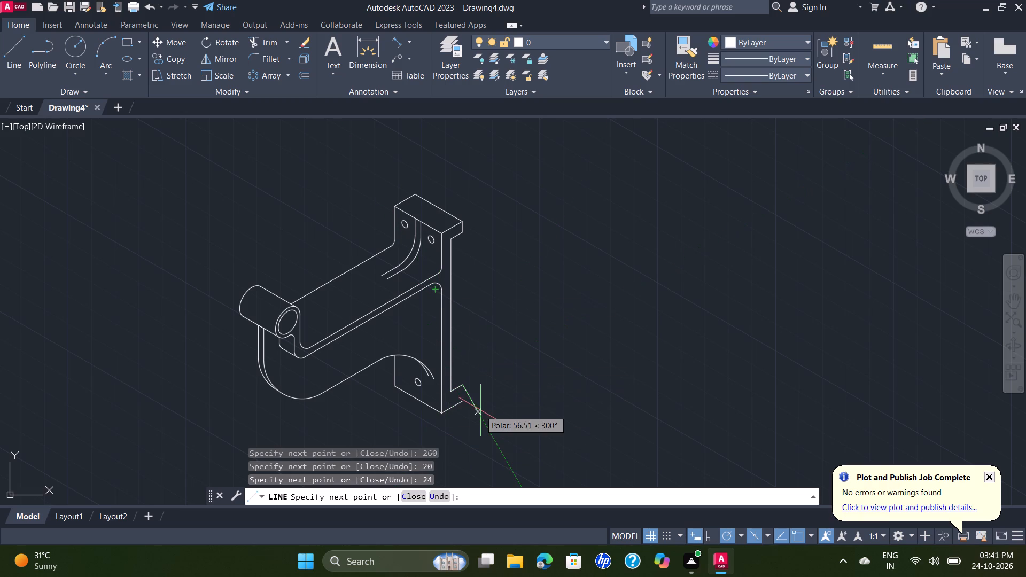
scroll(468, 408, up, 1)
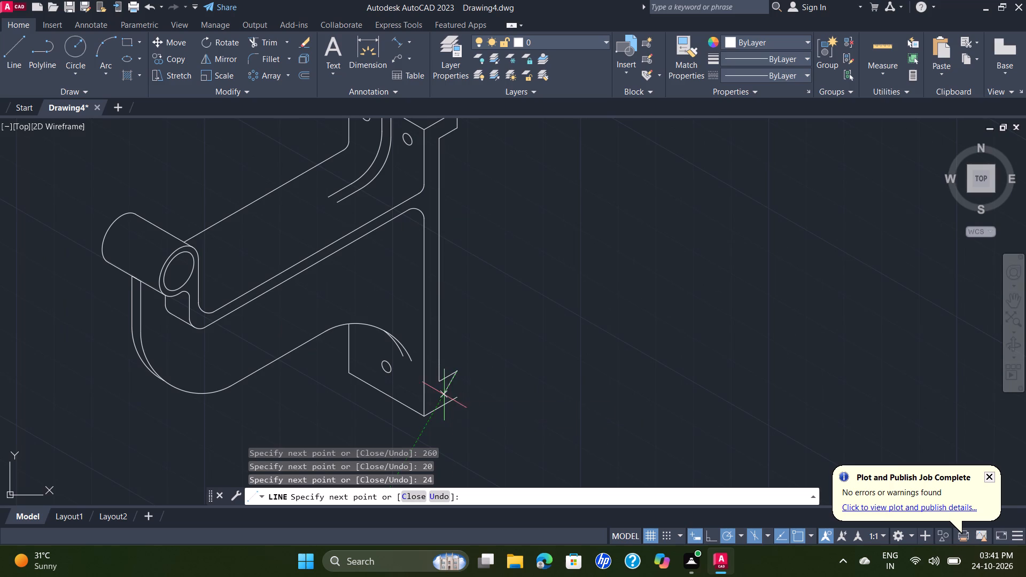
click(455, 396)
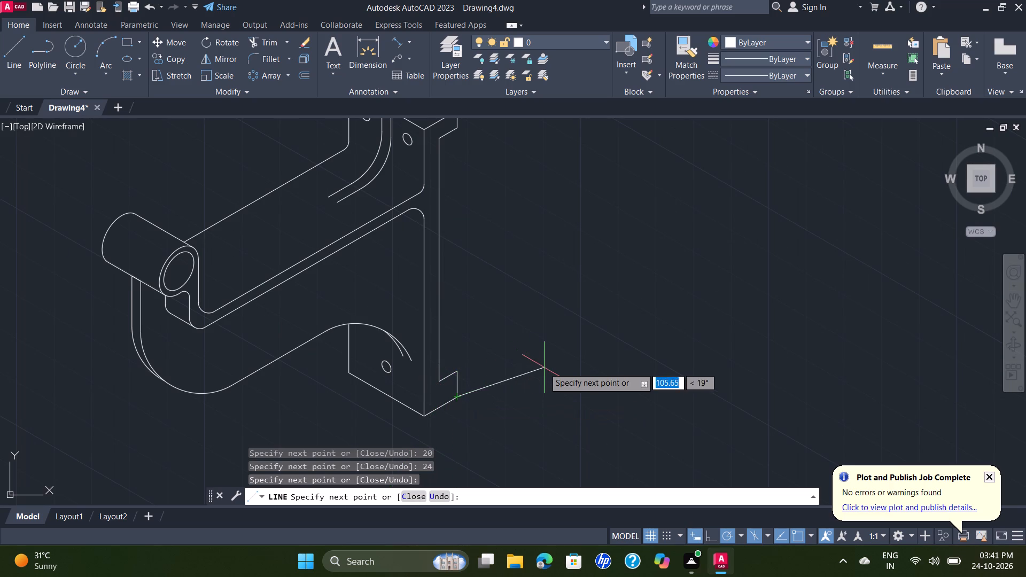
key(Escape)
scroll(541, 373, down, 1)
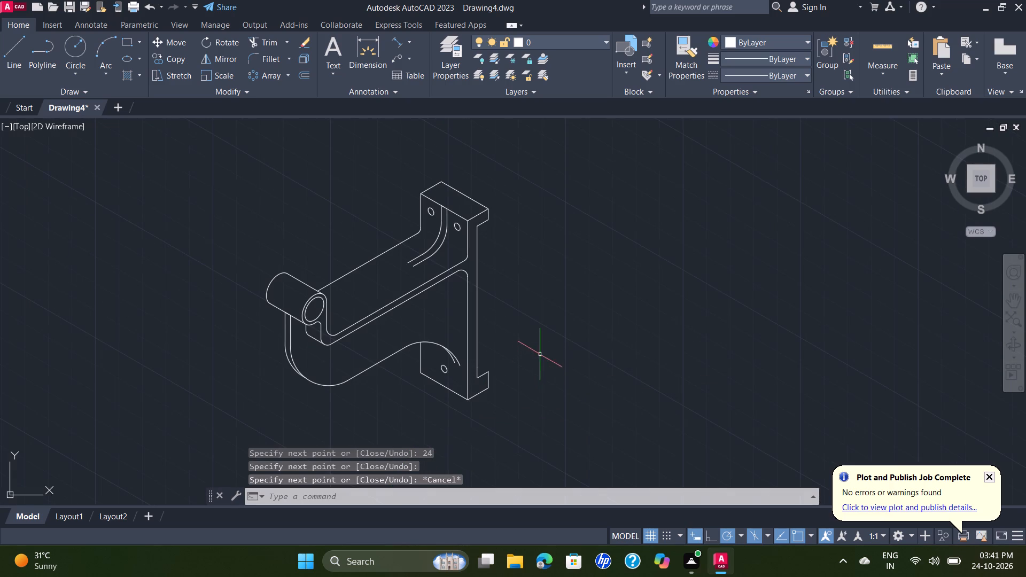
Examine the whole bracket and the redrawn recessed side outline of the flange, including its top end.
middle_drag(540, 353, 513, 347)
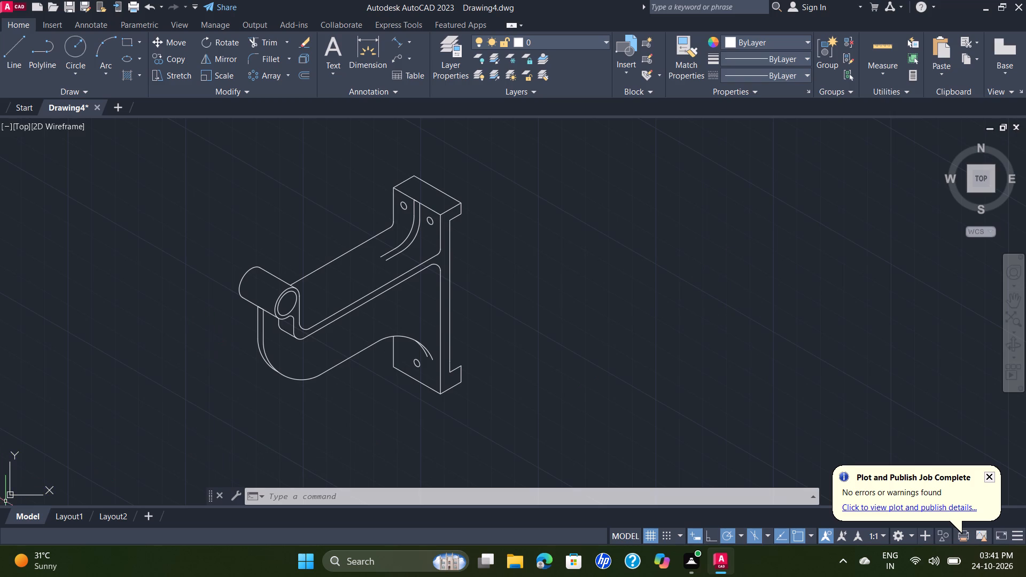
scroll(501, 249, down, 1)
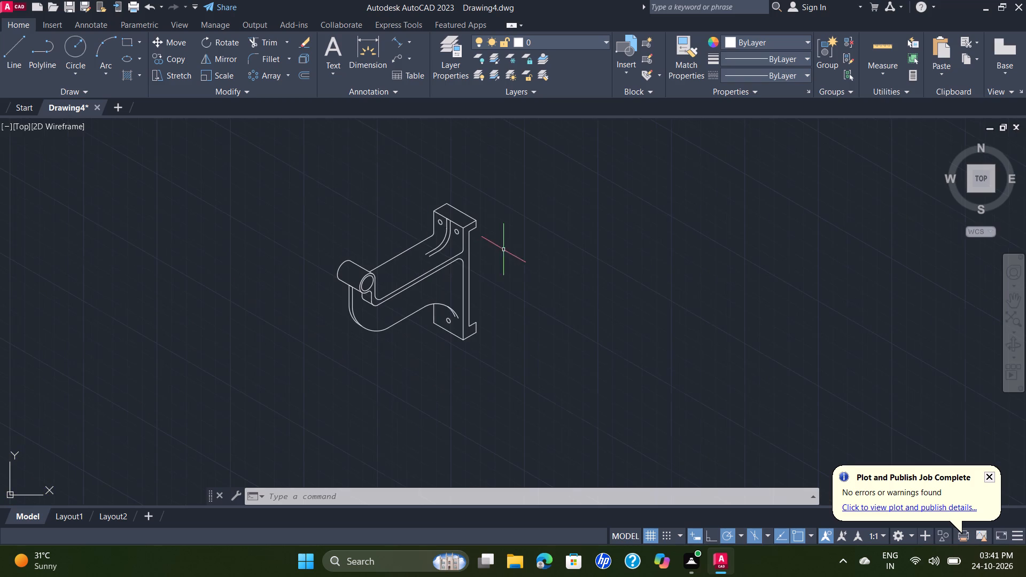
middle_drag(554, 299, 452, 335)
scroll(367, 263, up, 1)
middle_drag(400, 263, 517, 216)
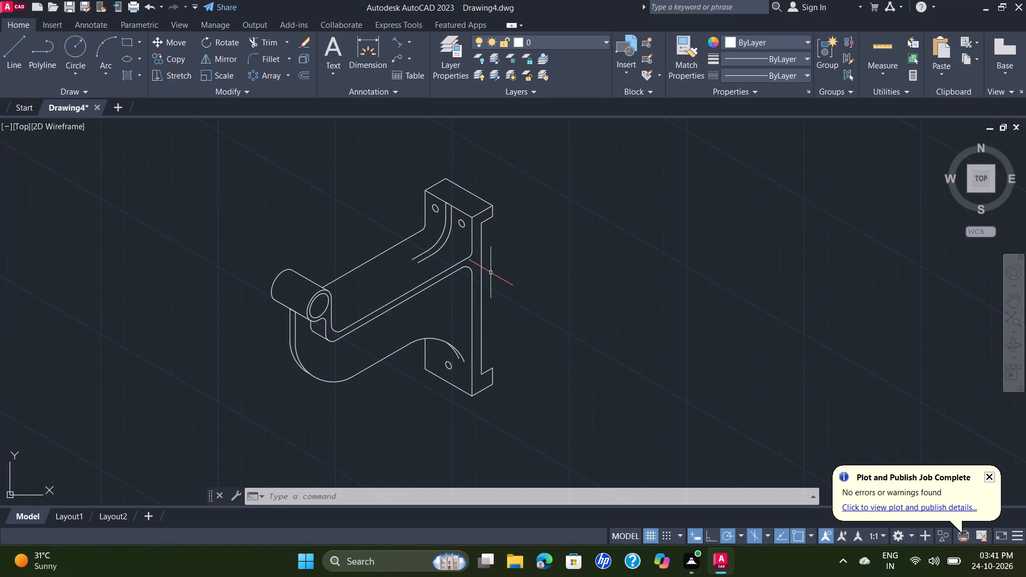
scroll(436, 193, up, 2)
scroll(647, 192, down, 1)
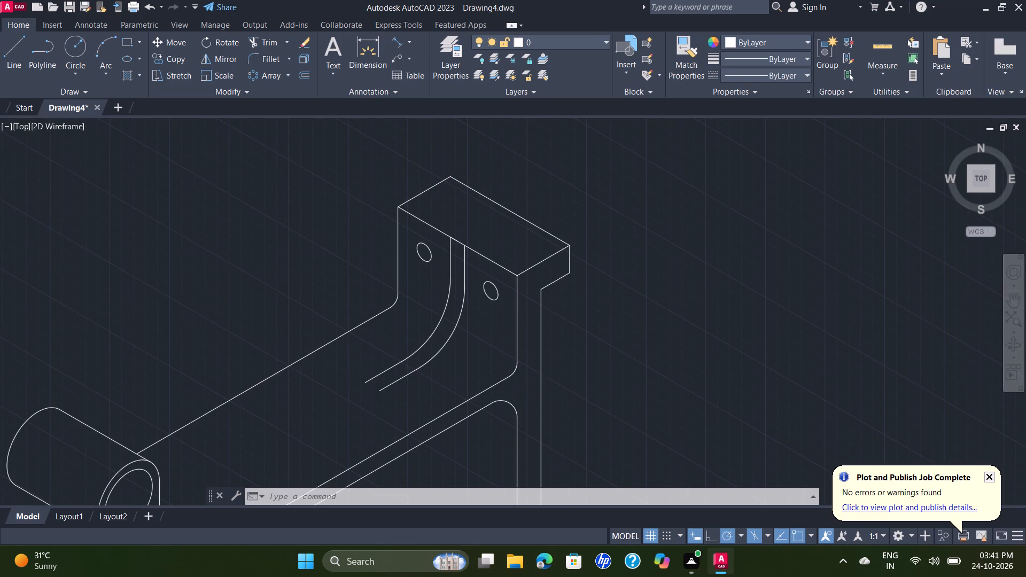
middle_drag(647, 192, 628, 166)
scroll(652, 282, down, 1)
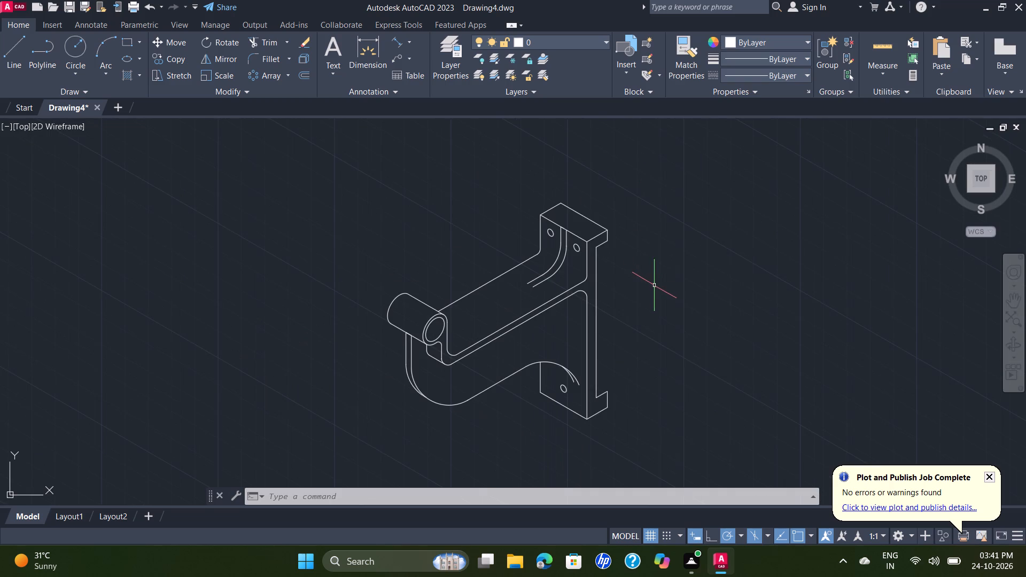
middle_drag(657, 284, 625, 258)
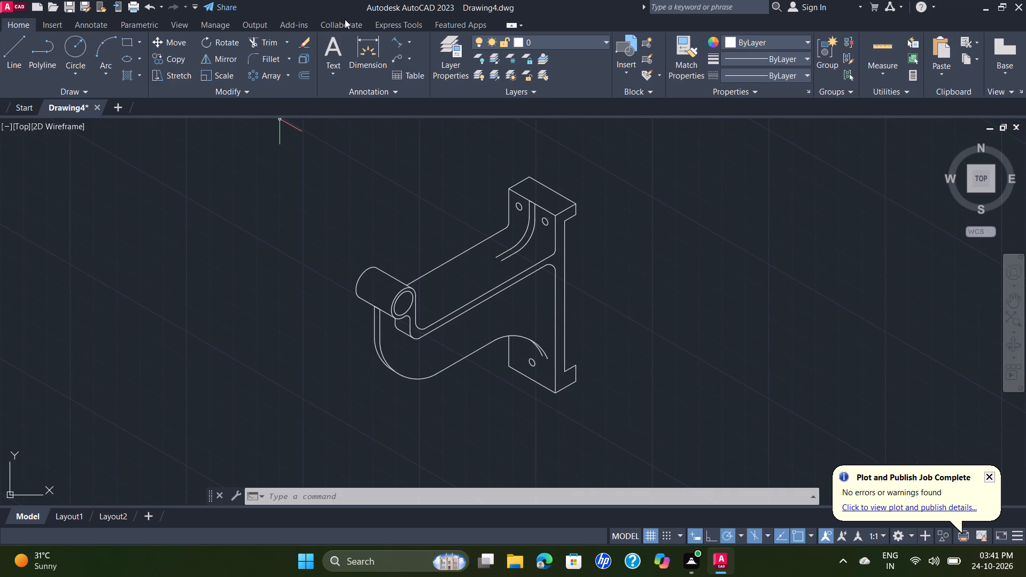
Check the vertical distance between the flange's upper and lower outer corners using trial aligned dimensions, without placing them.
click(397, 39)
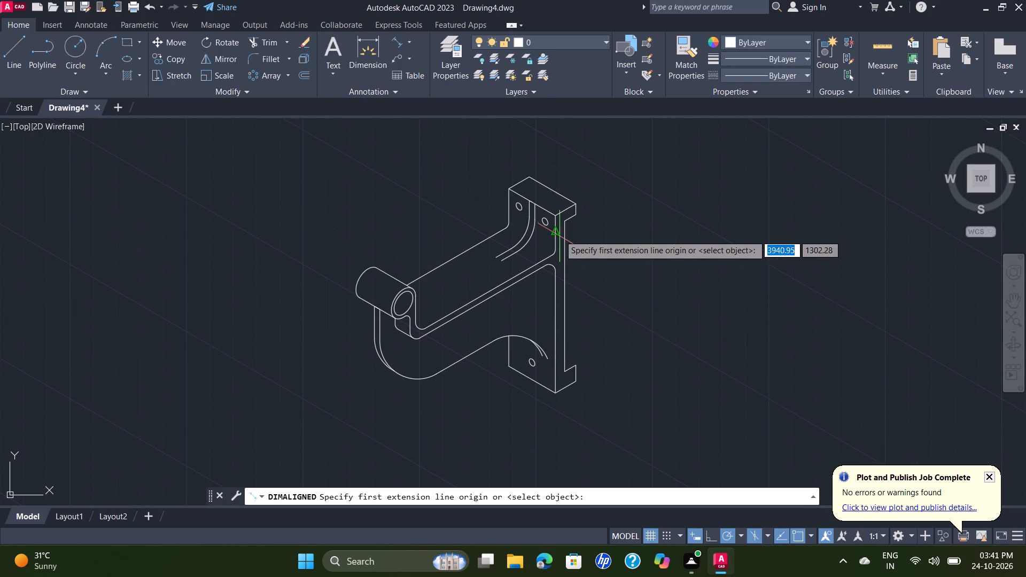
click(578, 205)
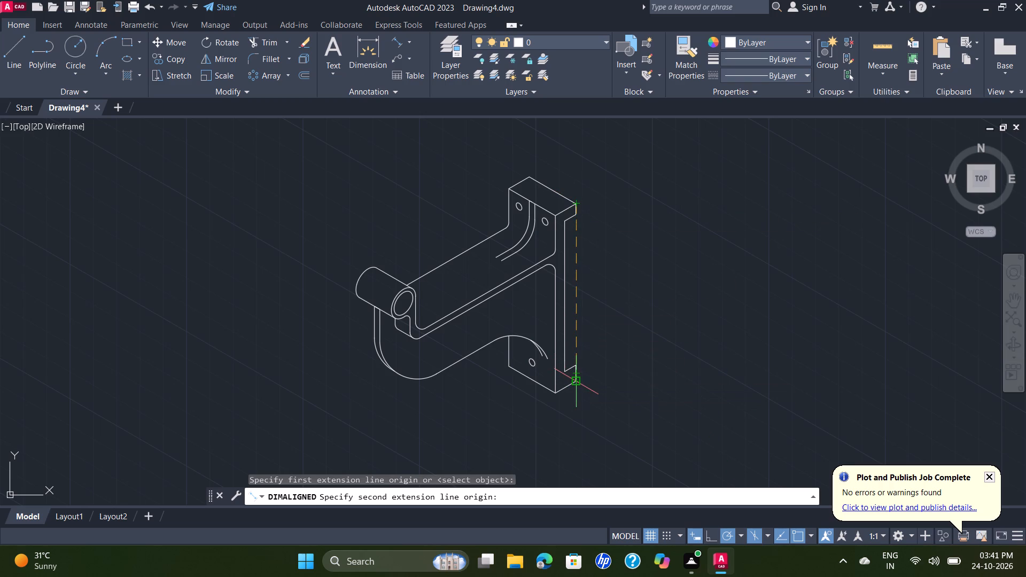
scroll(577, 384, up, 1)
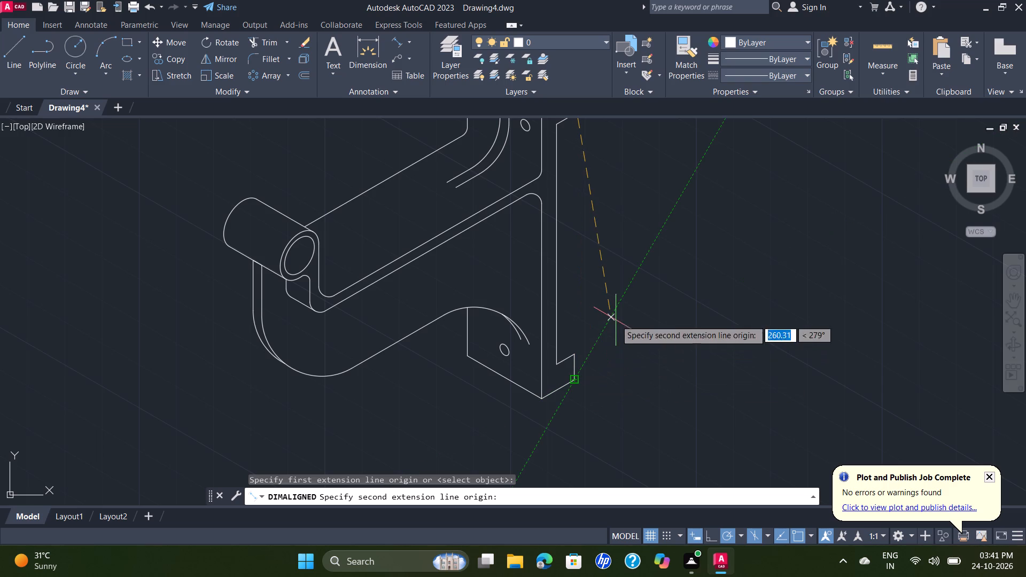
scroll(587, 383, down, 1)
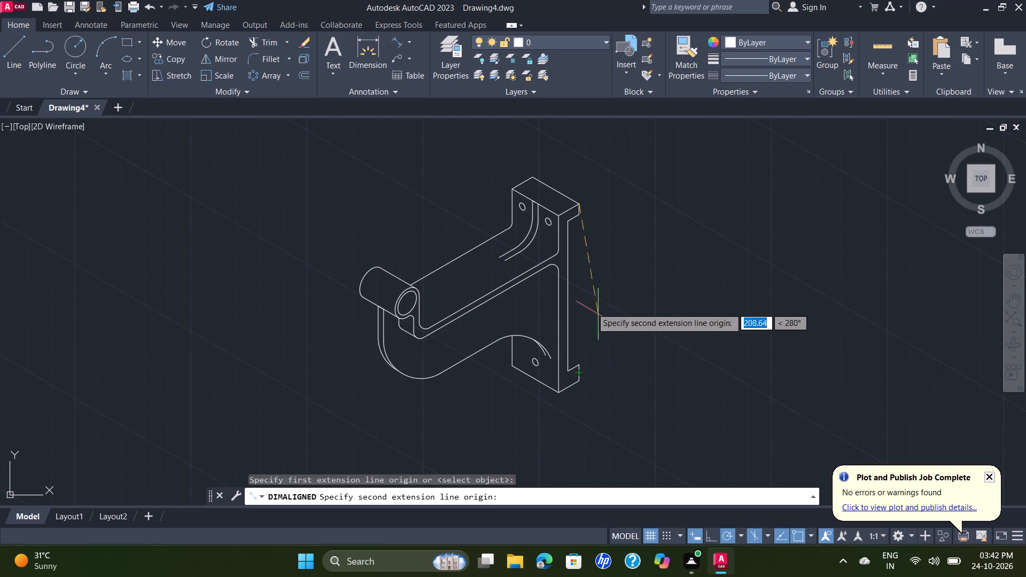
key(Escape)
key(space)
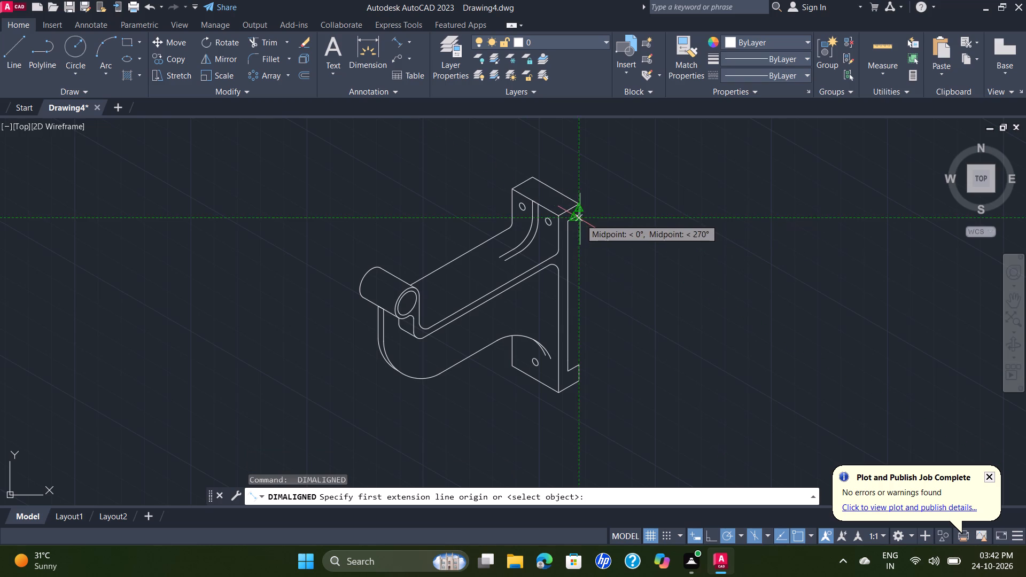
scroll(578, 219, up, 2)
click(577, 210)
scroll(577, 392, down, 1)
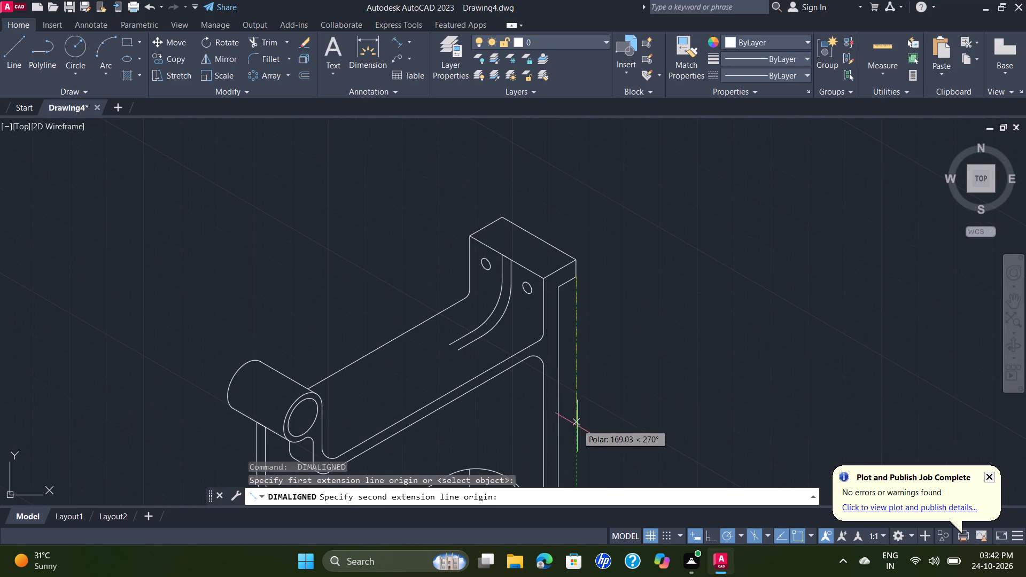
middle_drag(580, 451, 578, 275)
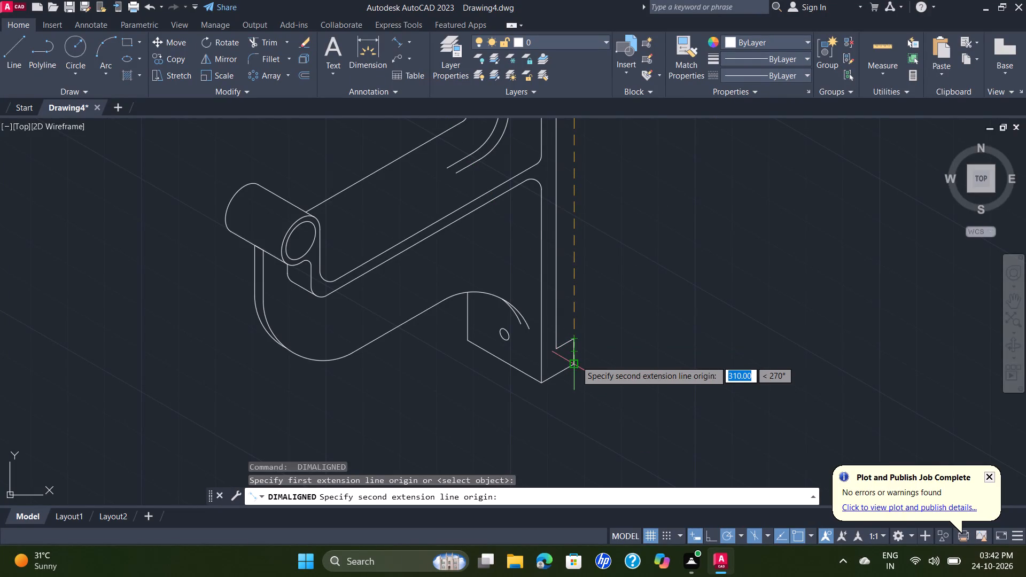
scroll(596, 331, down, 2)
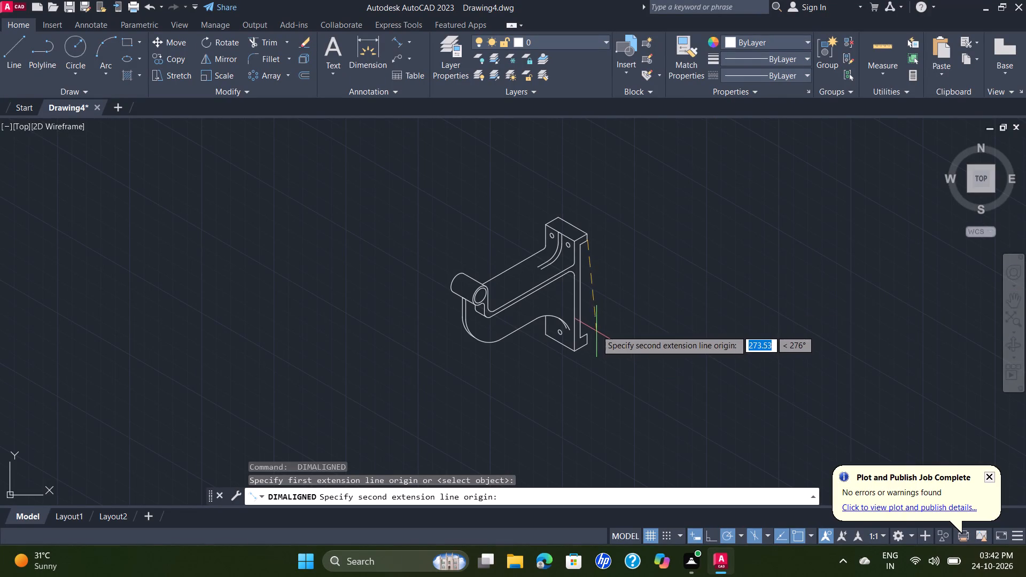
key(Escape)
Check the flange's long front vertical edge from its top corner with a trial aligned dimension, without placing it.
scroll(604, 225, up, 2)
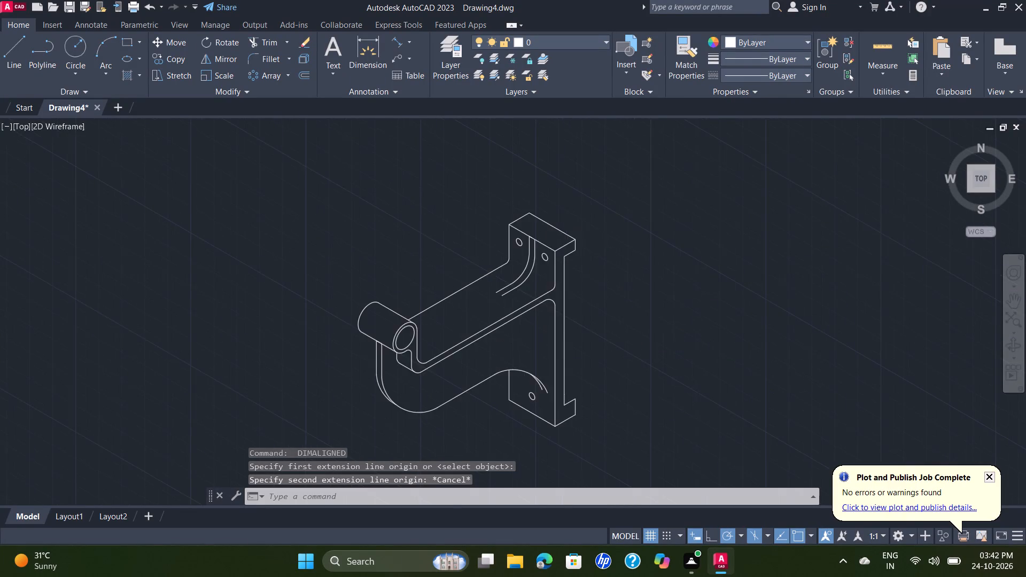
scroll(591, 267, down, 2)
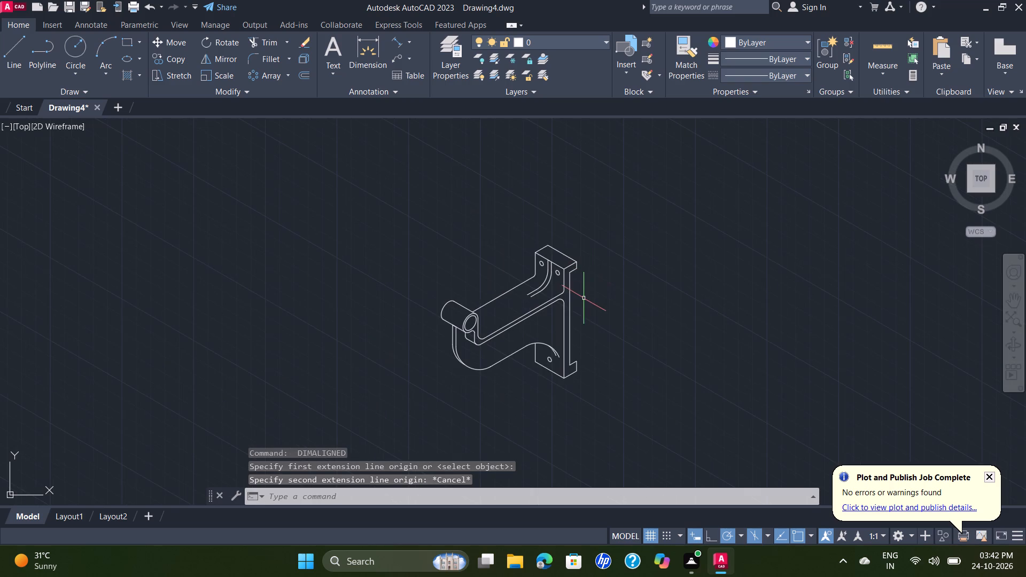
scroll(582, 298, up, 2)
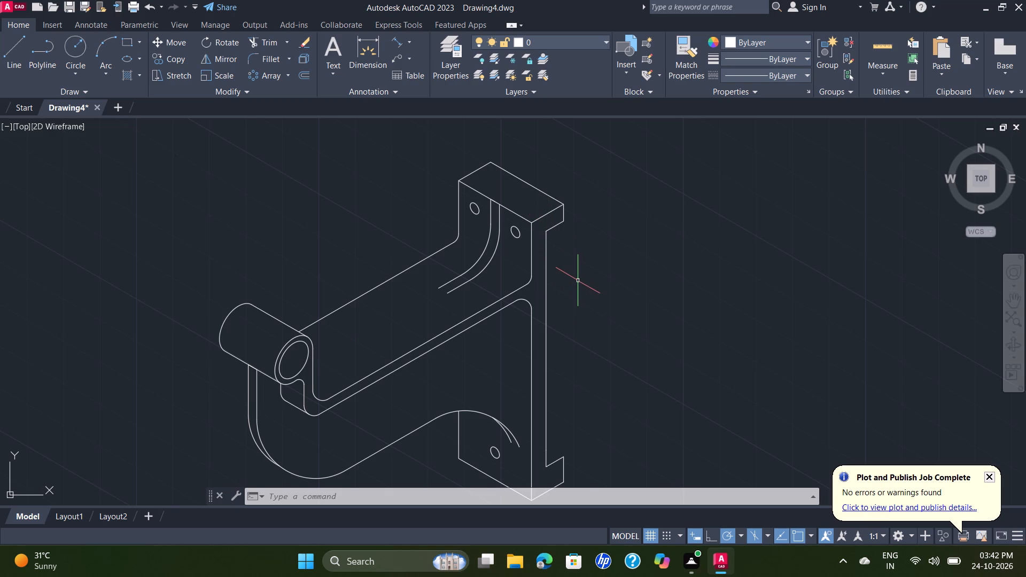
scroll(584, 268, down, 2)
scroll(601, 288, up, 1)
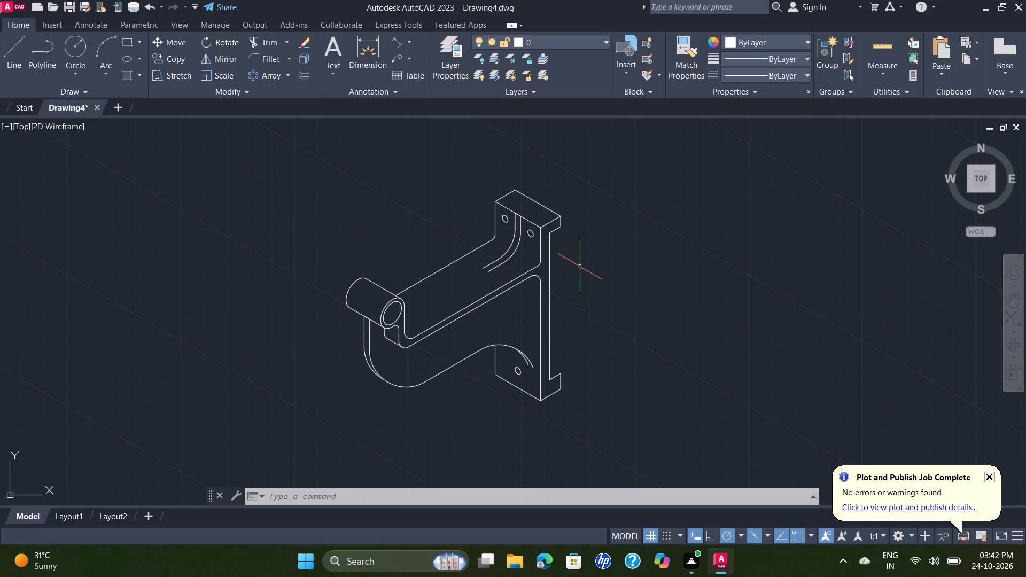
key(space)
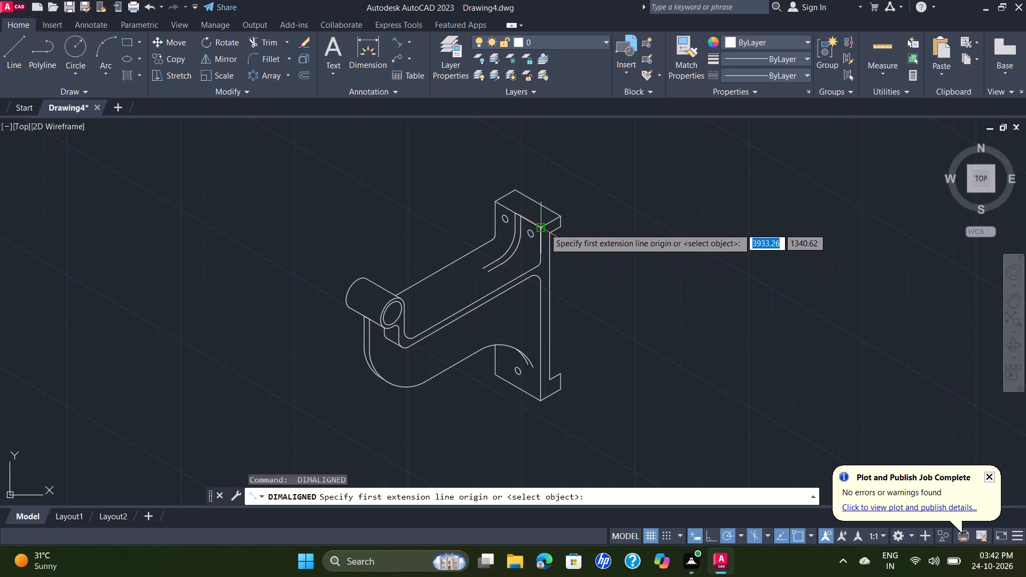
click(541, 228)
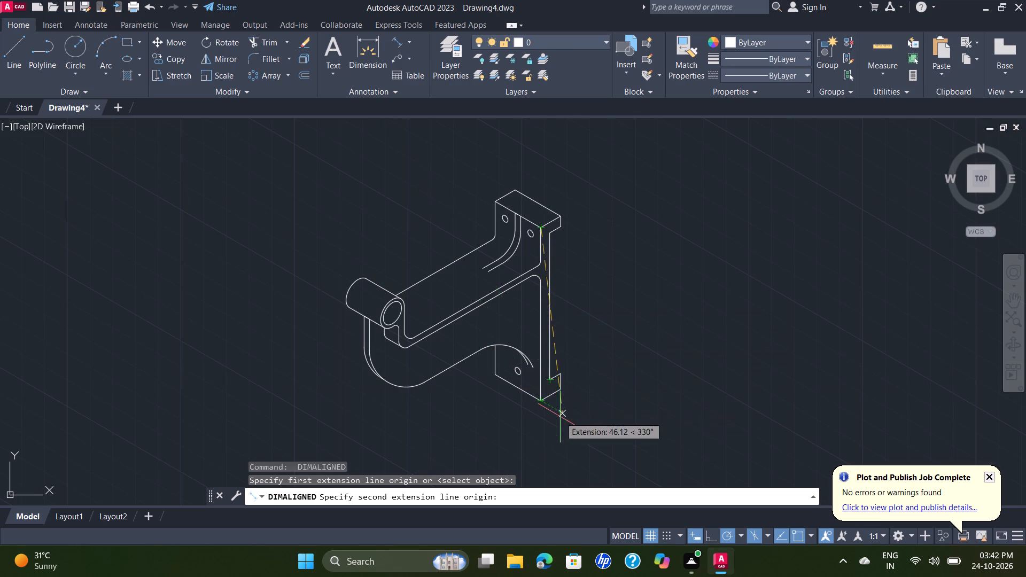
key(Escape)
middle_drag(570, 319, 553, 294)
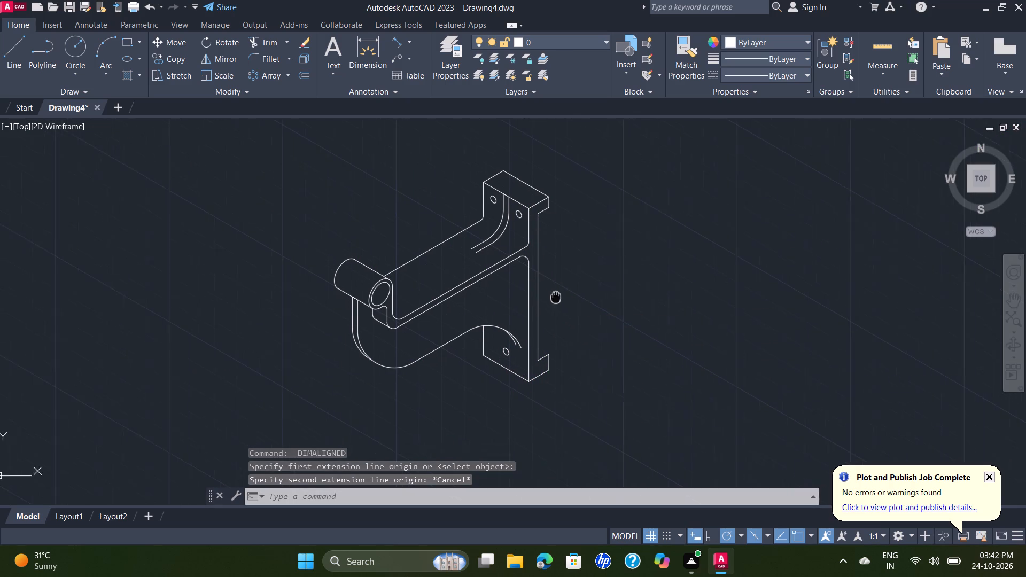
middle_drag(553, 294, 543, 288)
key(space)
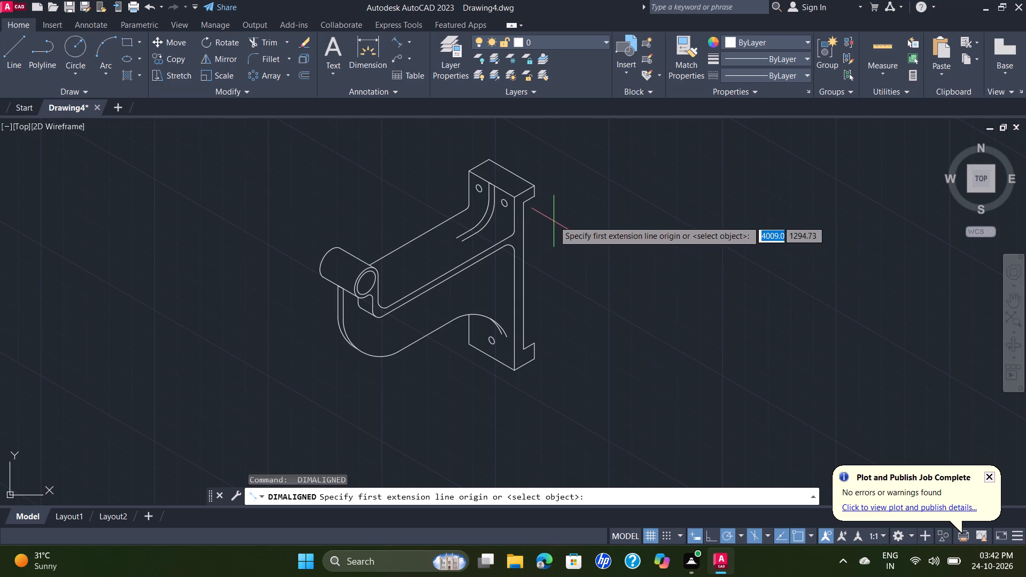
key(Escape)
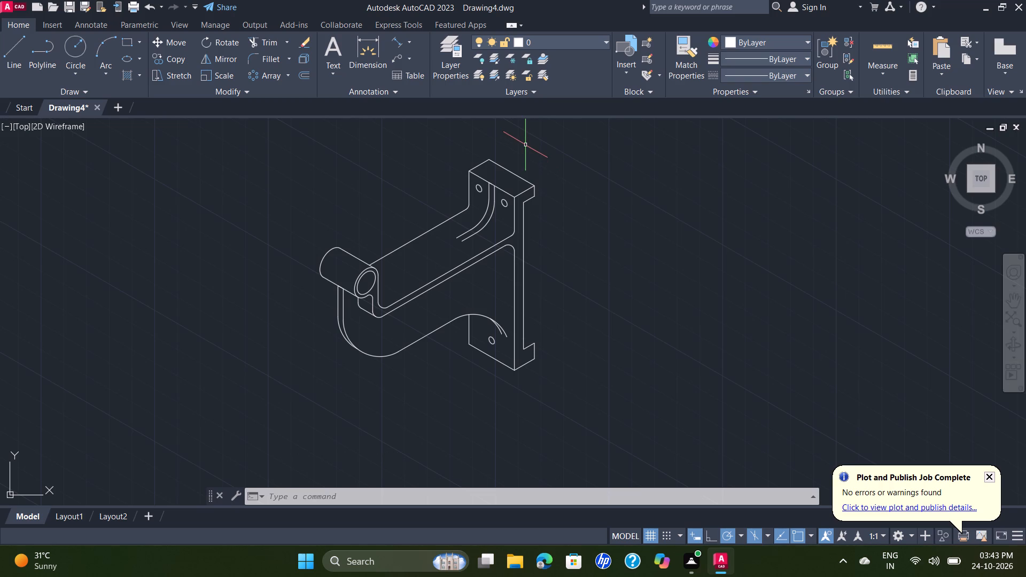
Erase the flange's lower outline: the bottom and lower side edges, the long front vertical edge and the recess's lower end lines.
scroll(517, 325, up, 2)
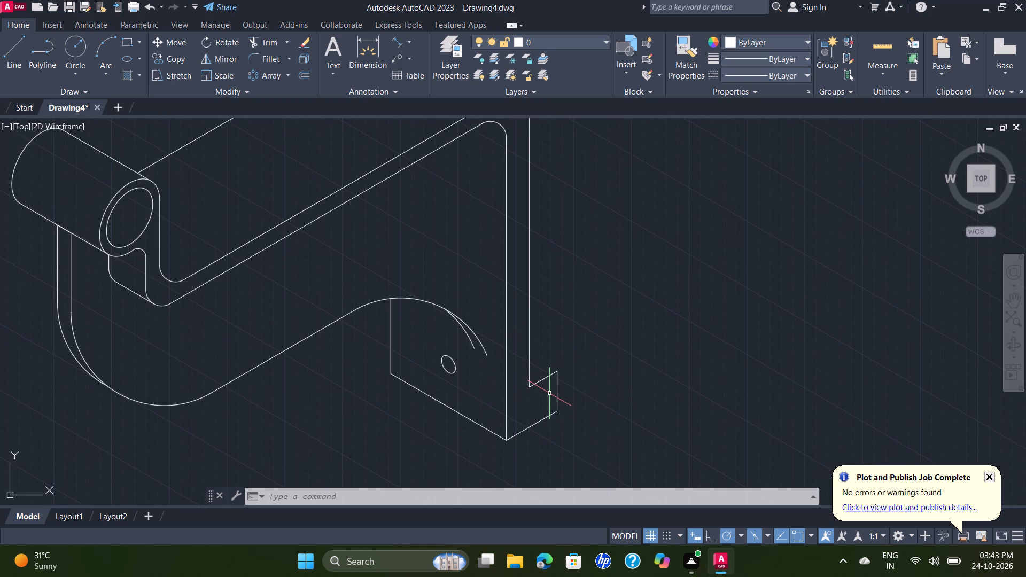
scroll(550, 392, up, 2)
scroll(563, 262, down, 3)
middle_drag(563, 262, 547, 328)
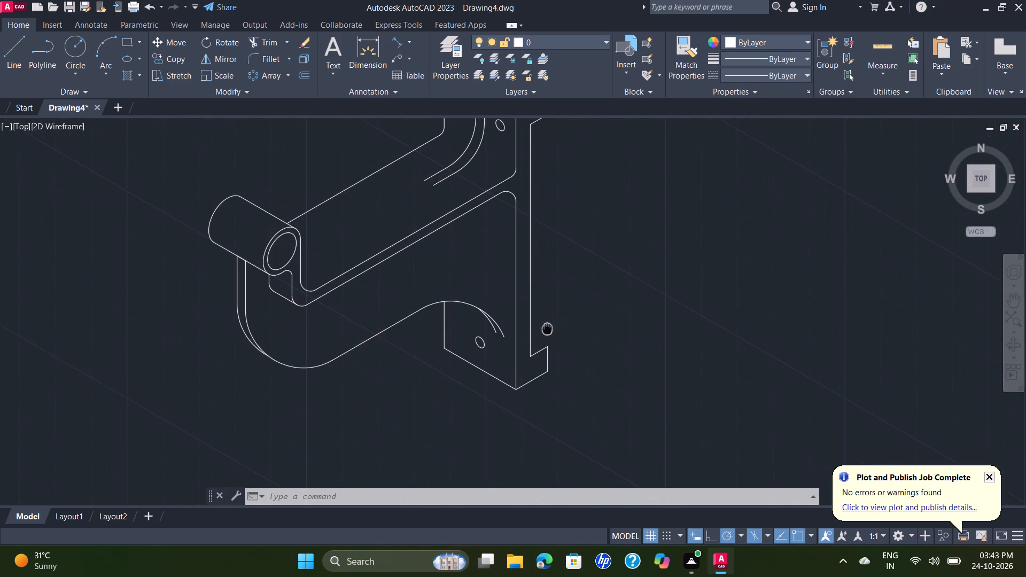
middle_drag(547, 328, 539, 357)
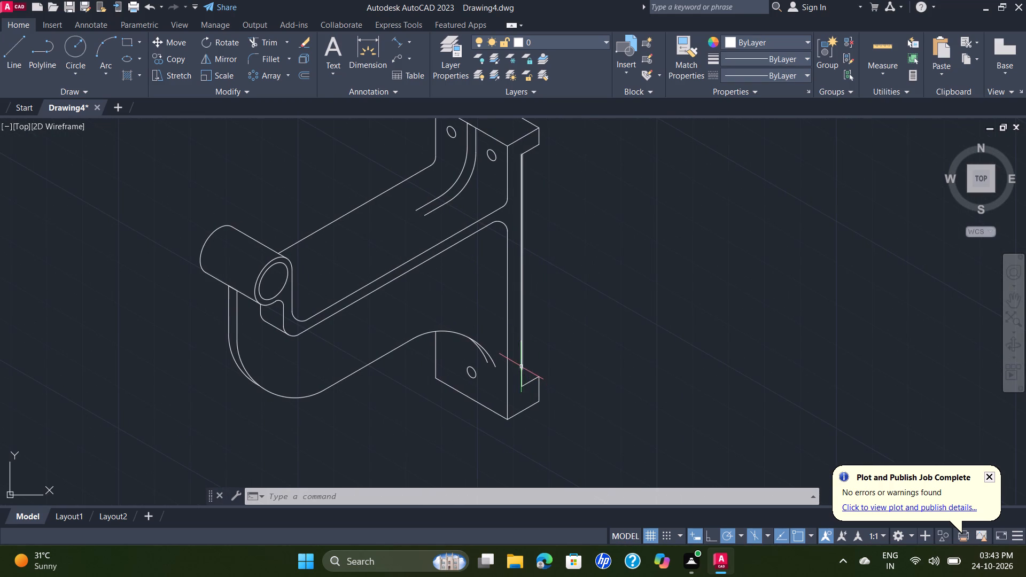
click(524, 363)
click(535, 380)
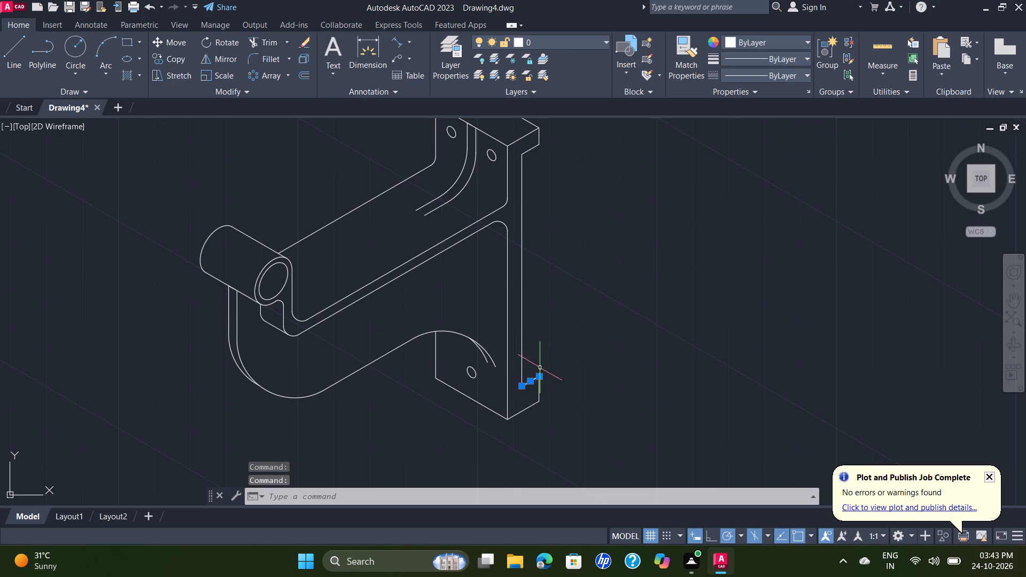
click(569, 378)
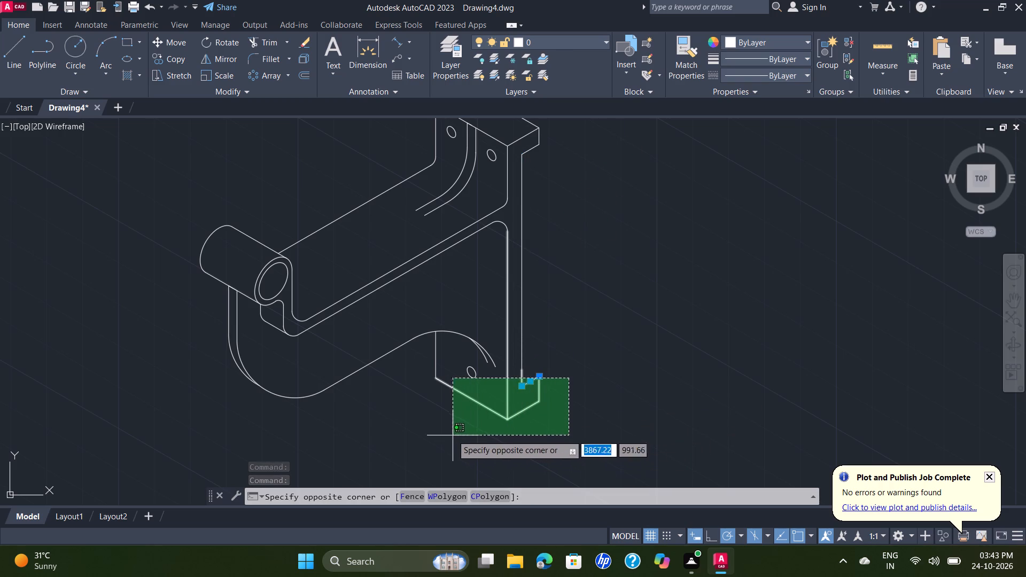
click(406, 401)
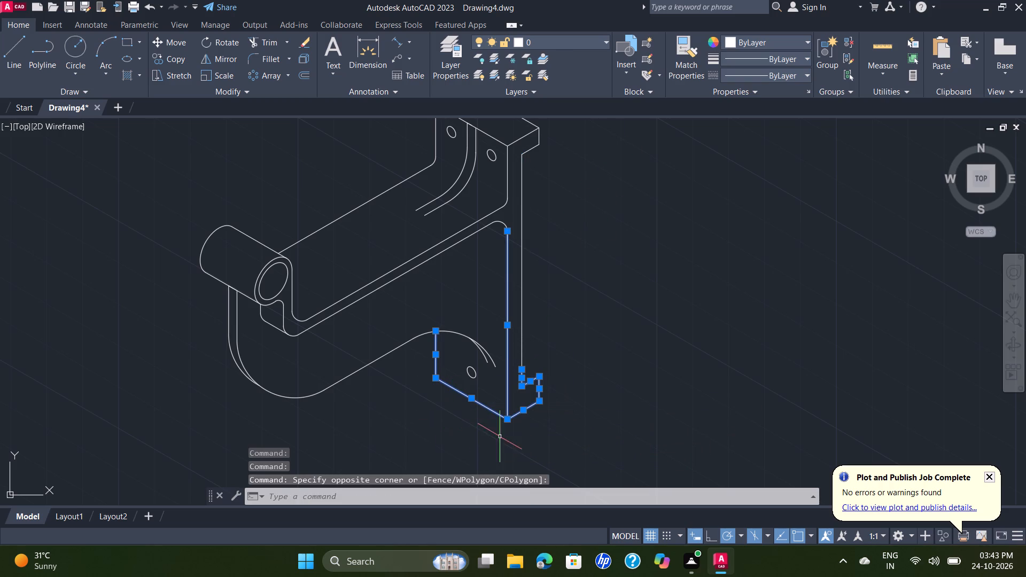
key(Delete)
Erase the hole at the flange's lower end.
click(481, 379)
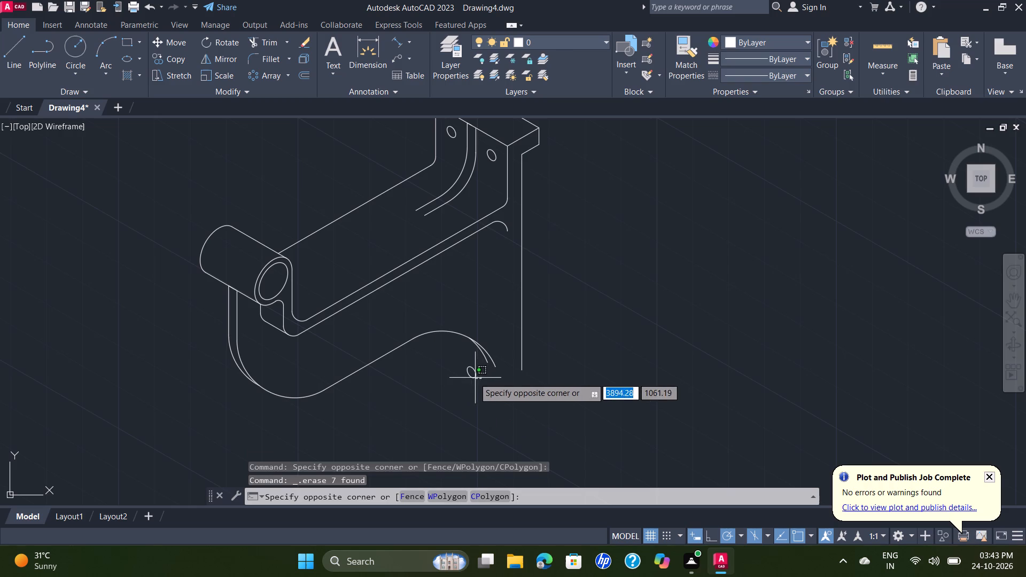
click(467, 378)
key(Delete)
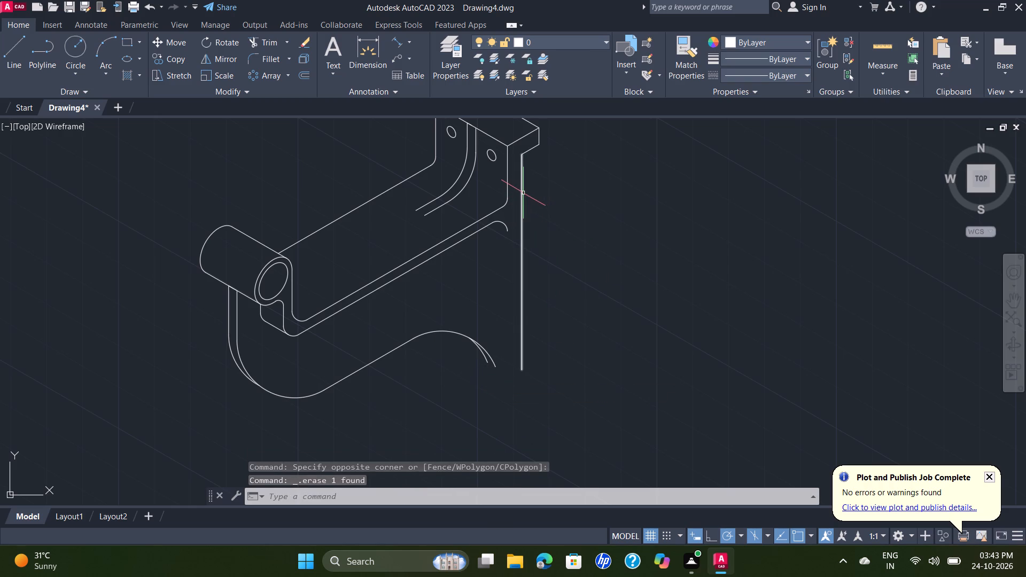
Draw lines from the flange's top outer corner: 300 mm down, 44 mm along 210°, and up to the lower end of the rib's rounded corner.
click(12, 52)
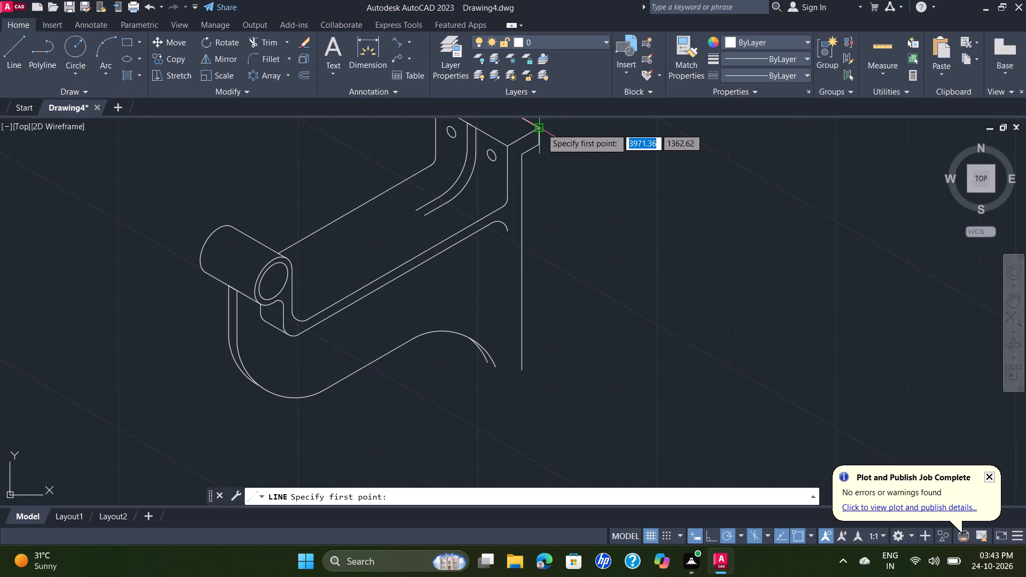
click(540, 128)
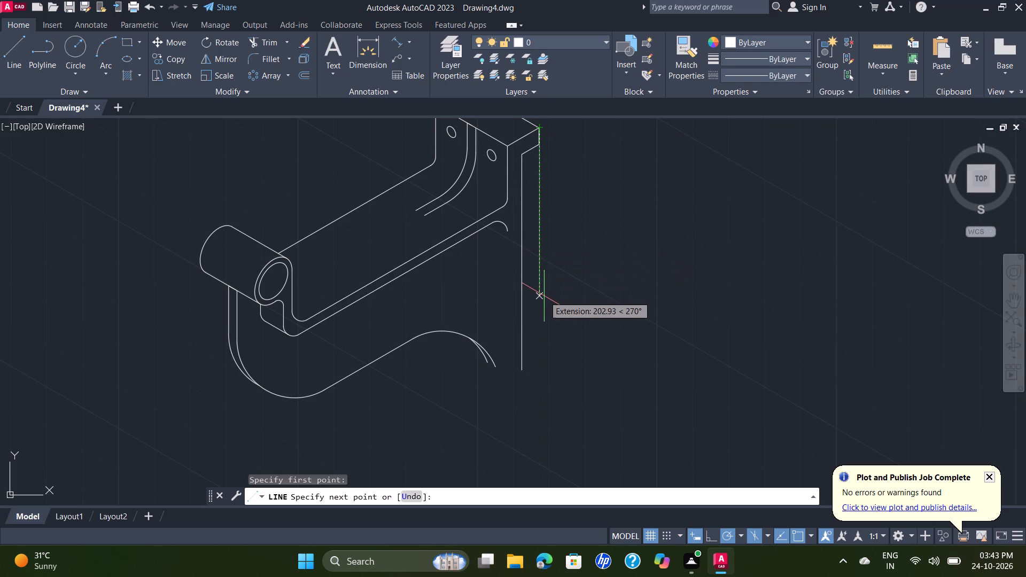
text(300)
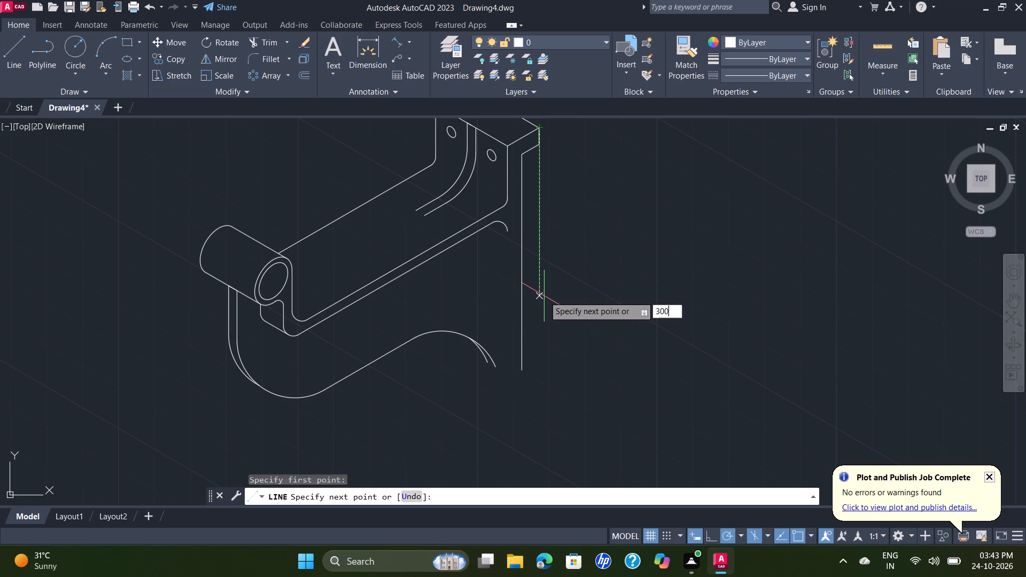
key(Return)
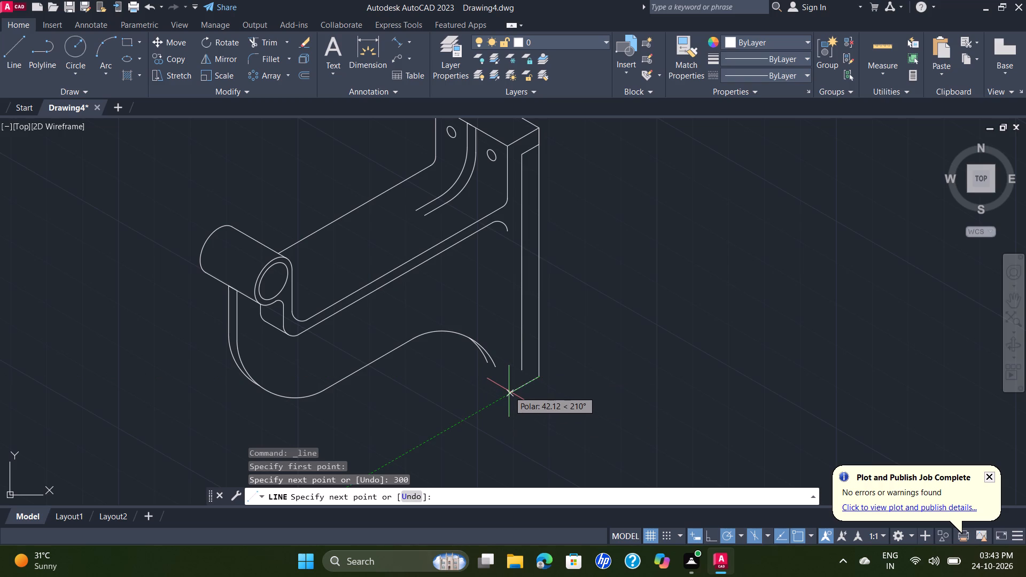
text(44)
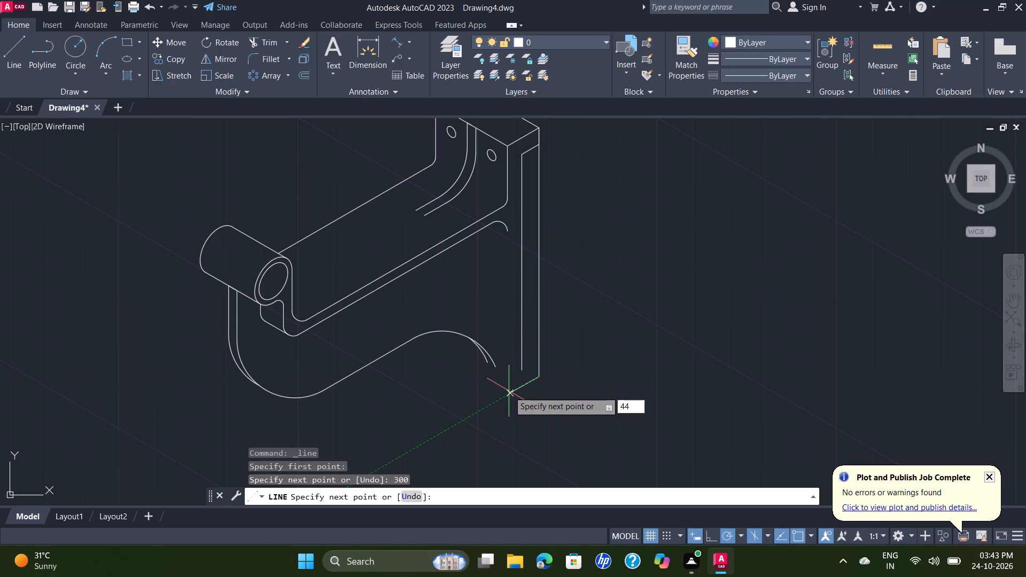
key(Return)
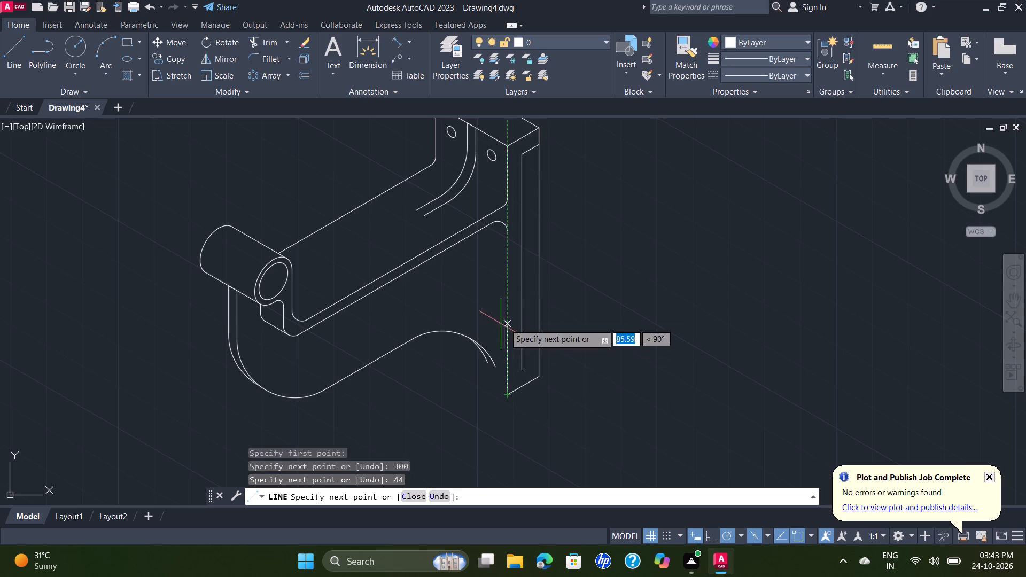
click(506, 231)
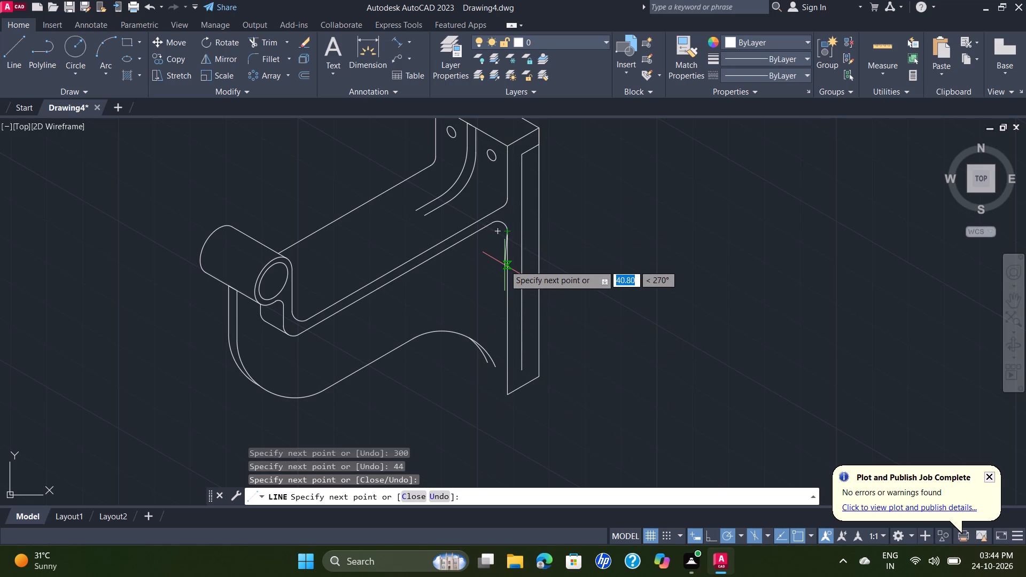
key(Escape)
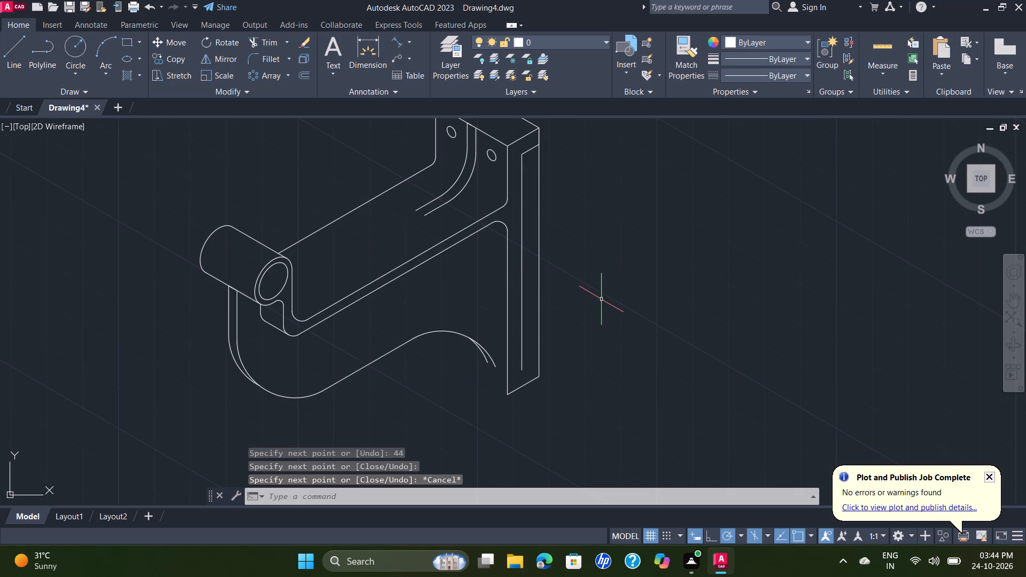
Draw the recess's lower edge from the inner vertical line's bottom end to the outer vertical edge, about 24 mm long.
key(space)
click(521, 372)
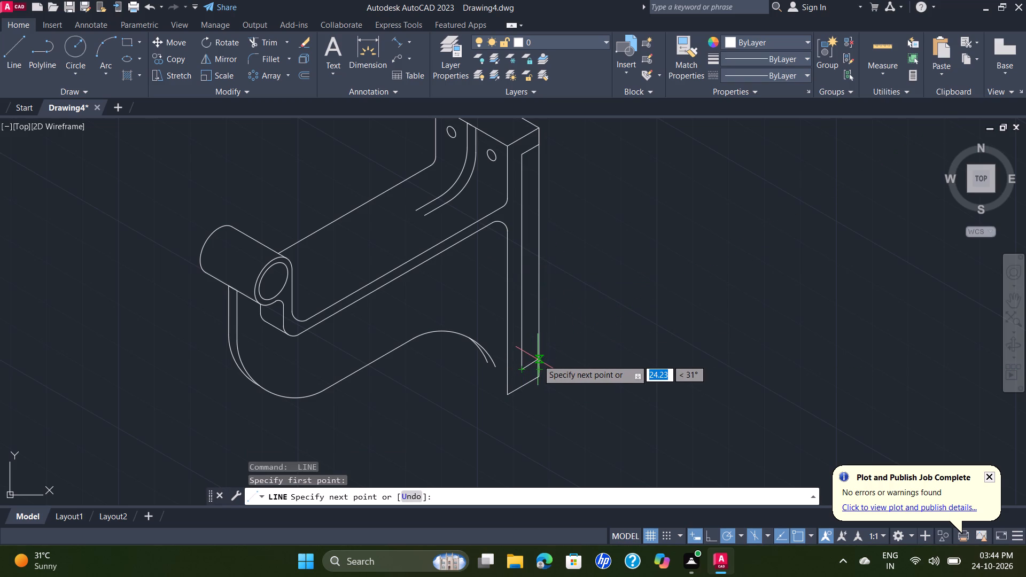
scroll(538, 360, up, 1)
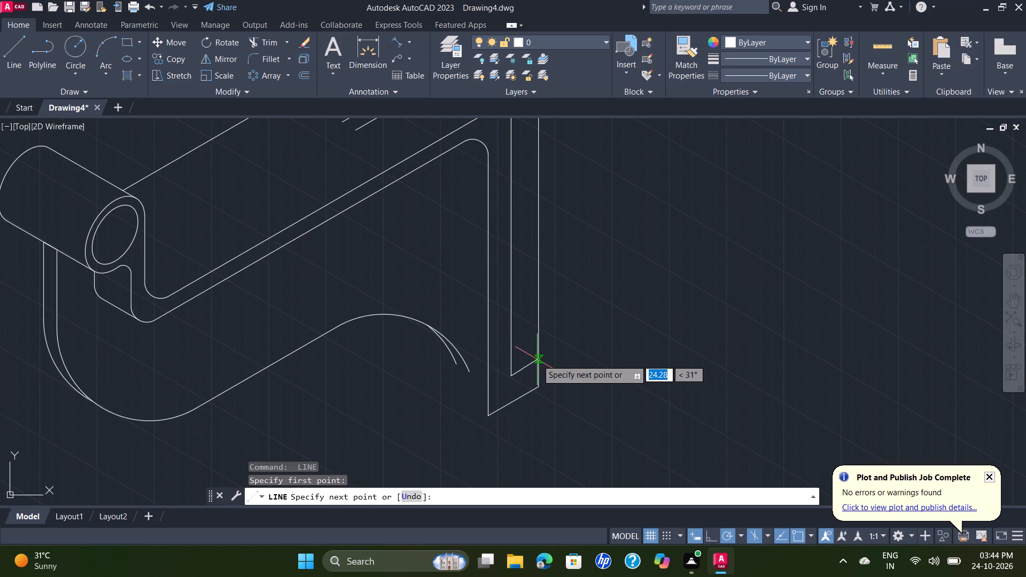
click(539, 360)
key(Escape)
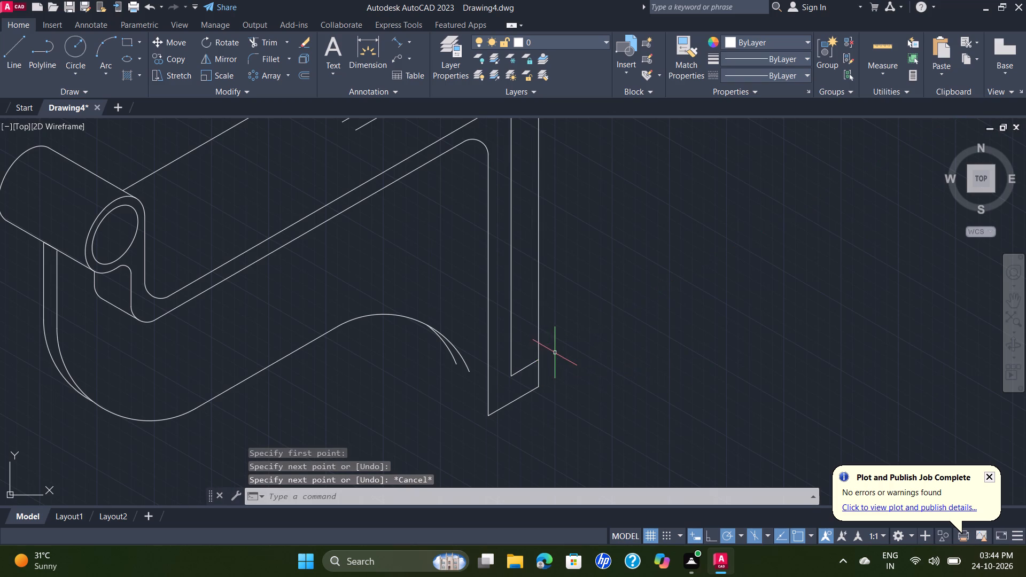
Trim away the outer vertical edge between the recess's upper and lower edges to reopen the flange's recessed side.
scroll(555, 353, down, 2)
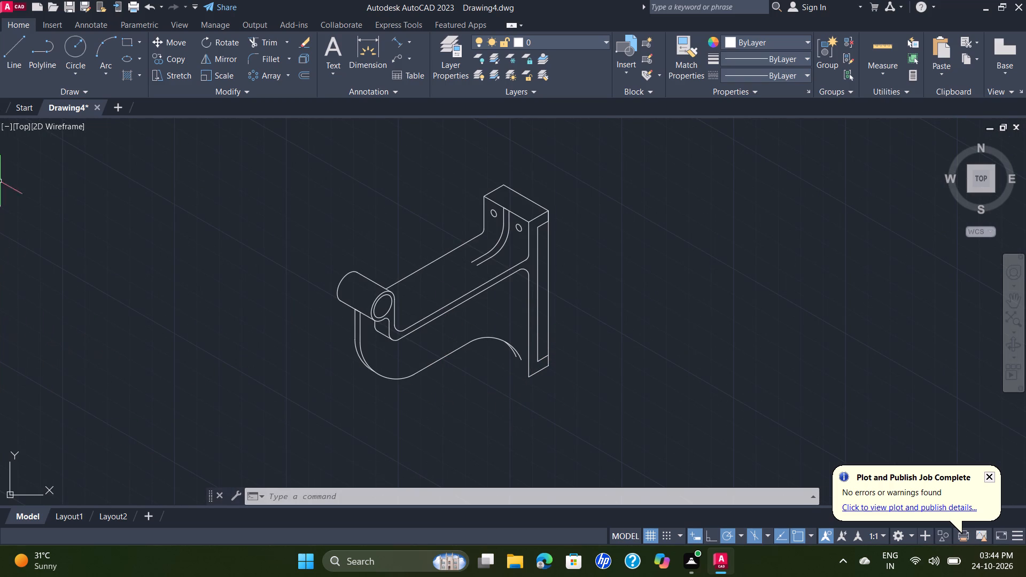
click(11, 41)
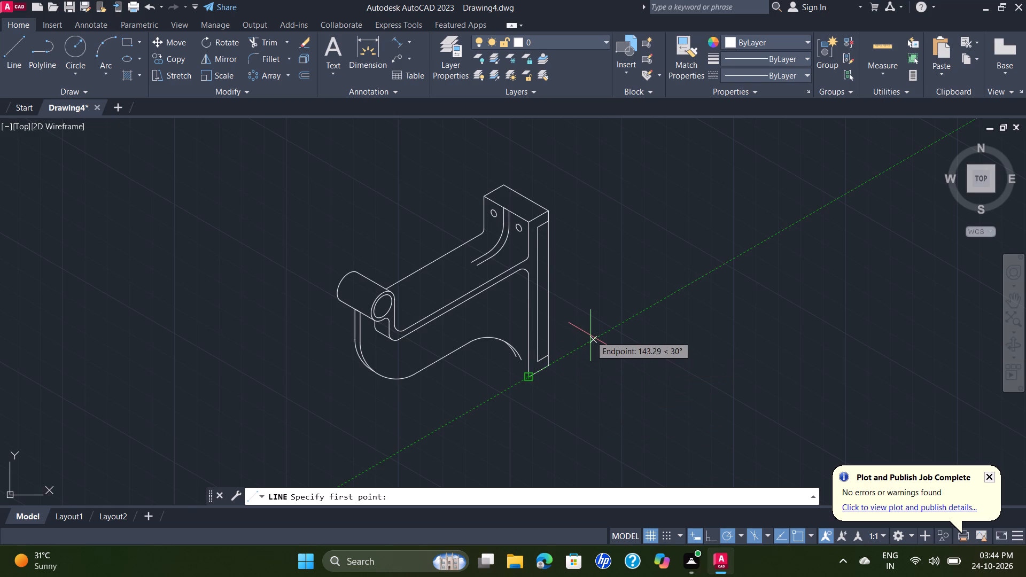
key(Escape)
click(267, 37)
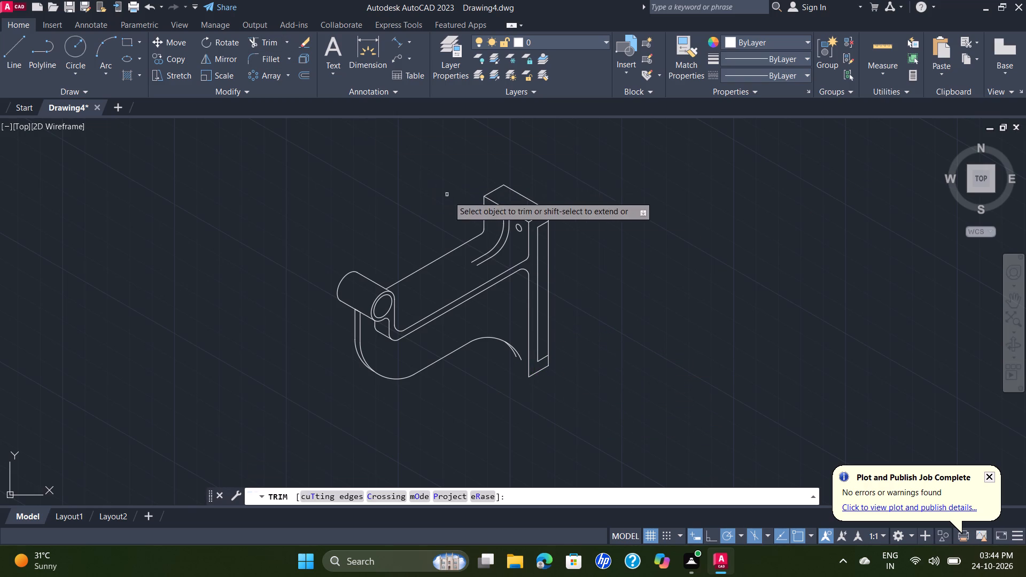
click(549, 265)
key(Escape)
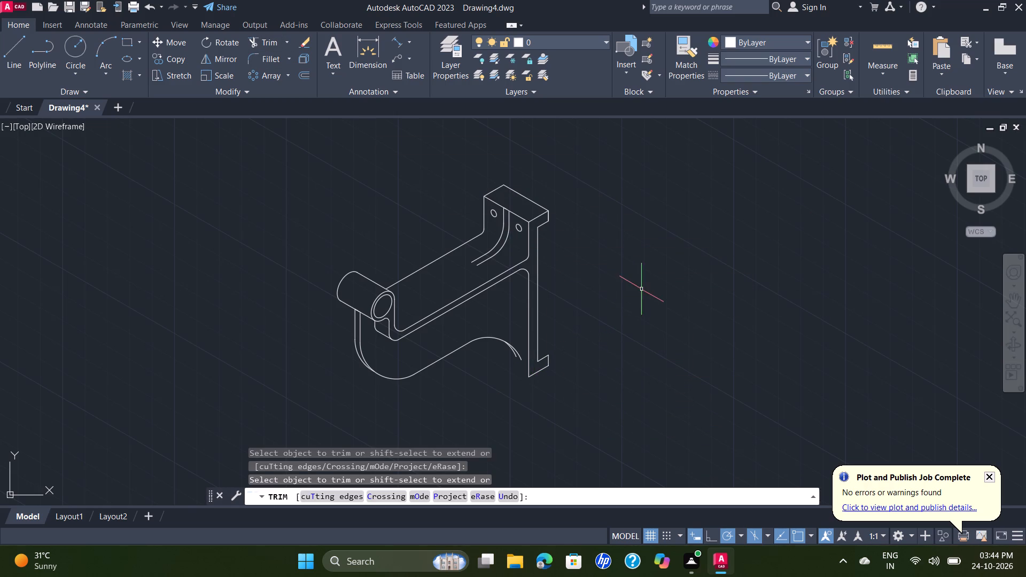
Draw the flange's bottom long edge 100 mm along 150° from the lower front corner, and its rear vertical edge about 76 mm upward.
click(6, 53)
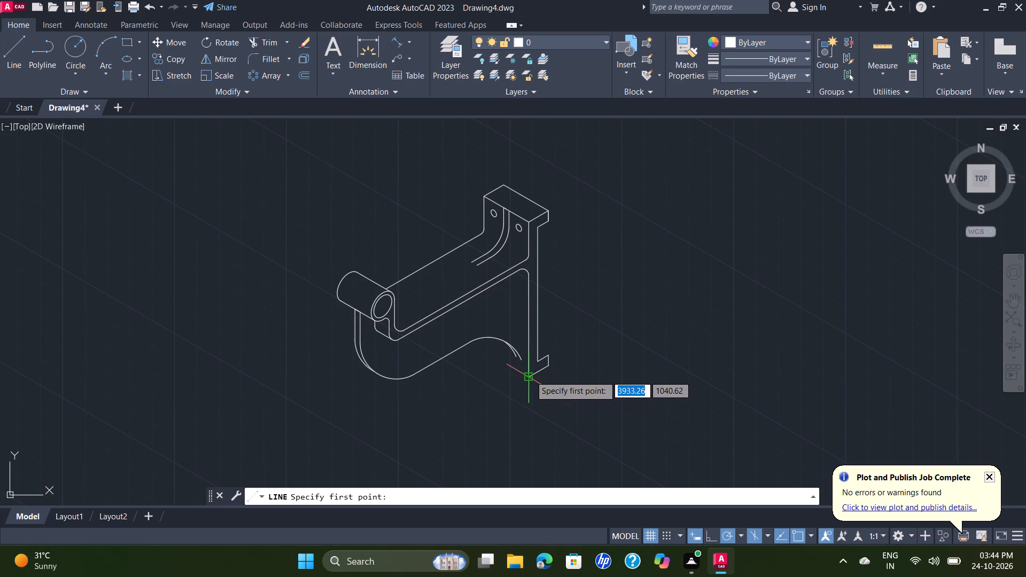
click(529, 375)
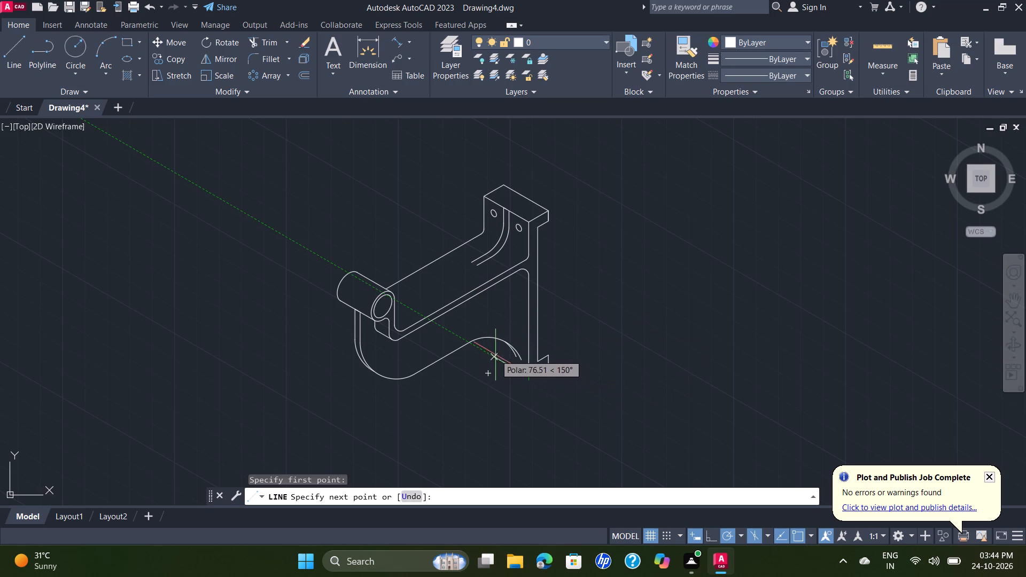
text(100)
key(Return)
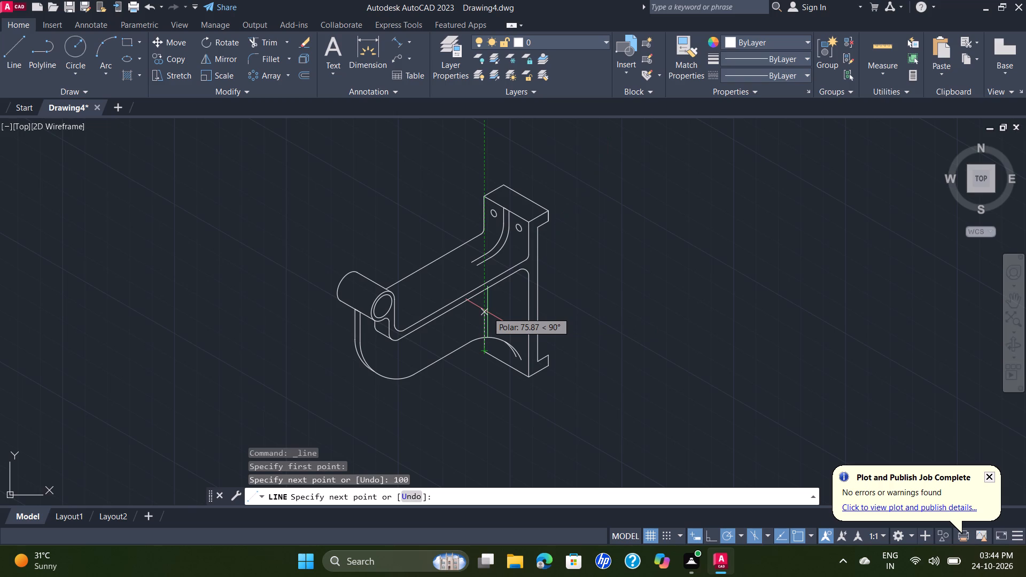
click(487, 312)
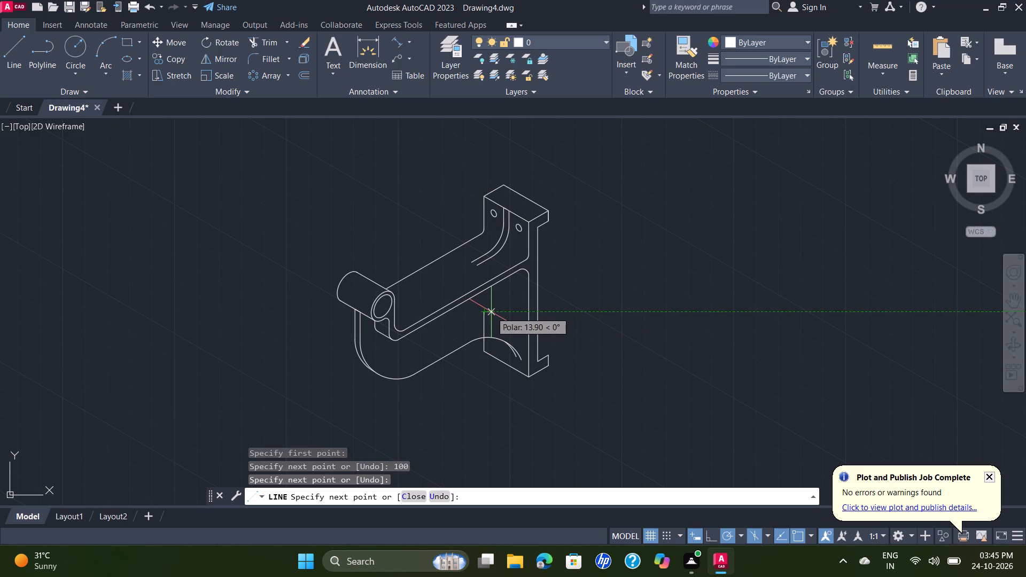
key(Escape)
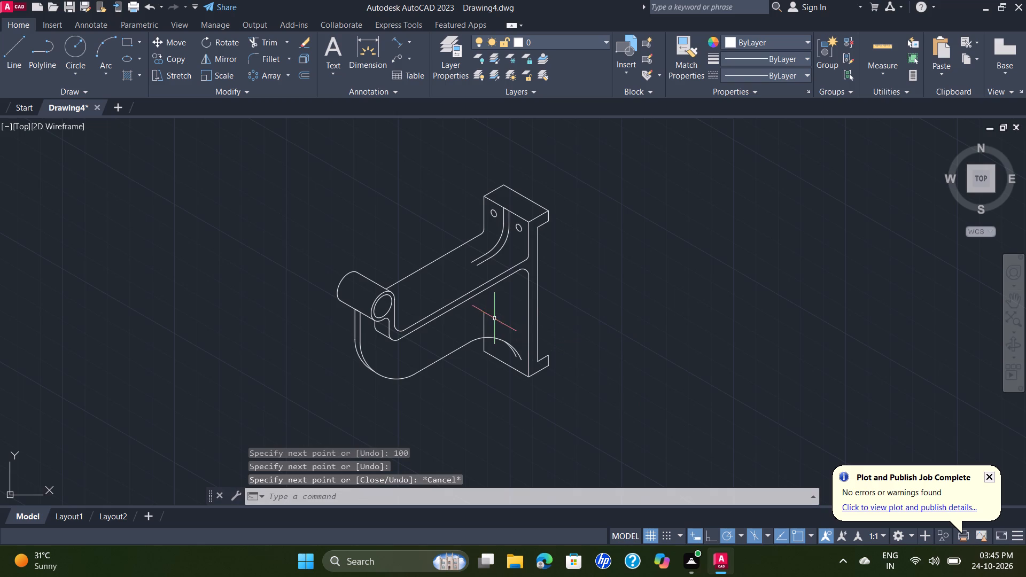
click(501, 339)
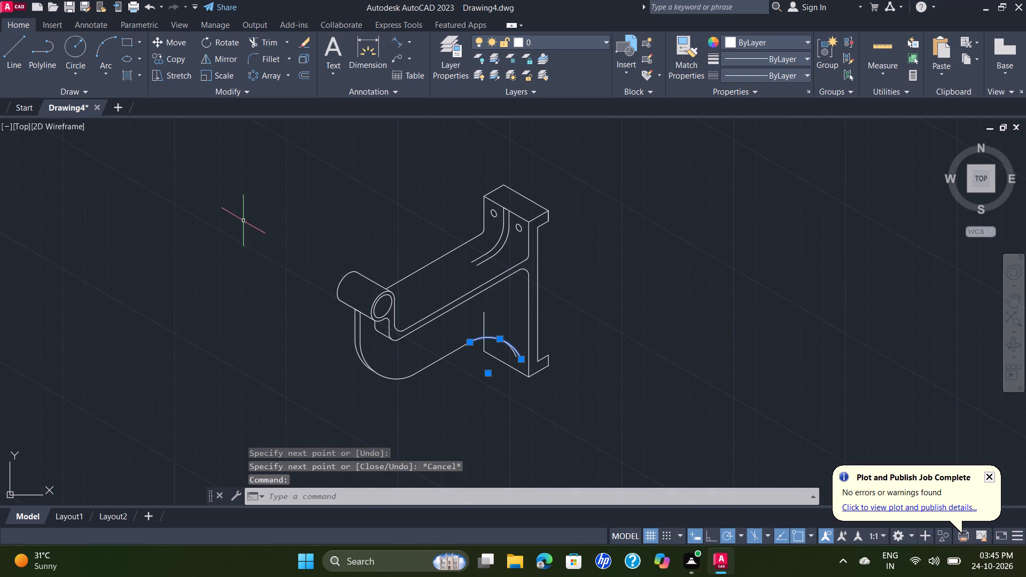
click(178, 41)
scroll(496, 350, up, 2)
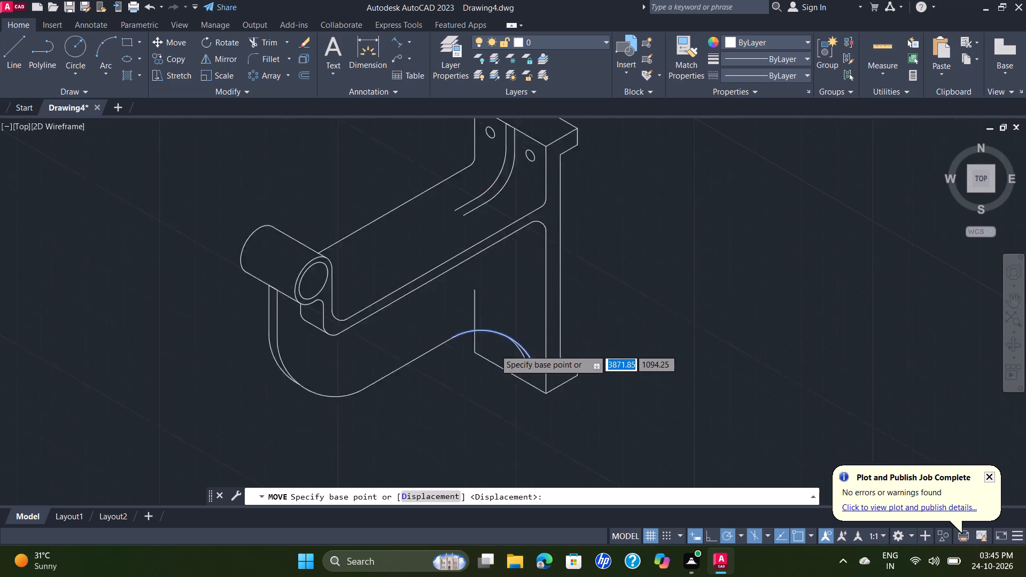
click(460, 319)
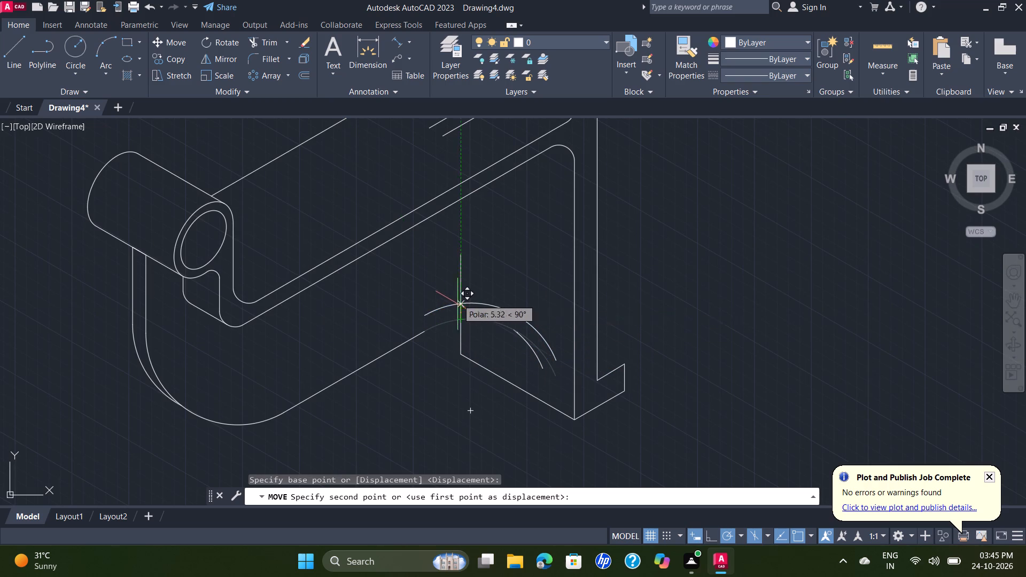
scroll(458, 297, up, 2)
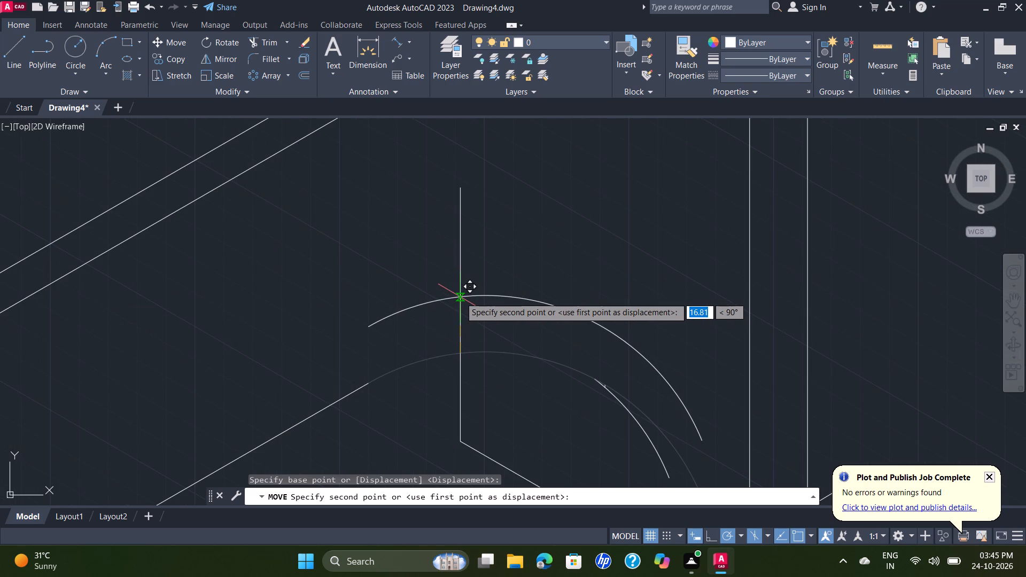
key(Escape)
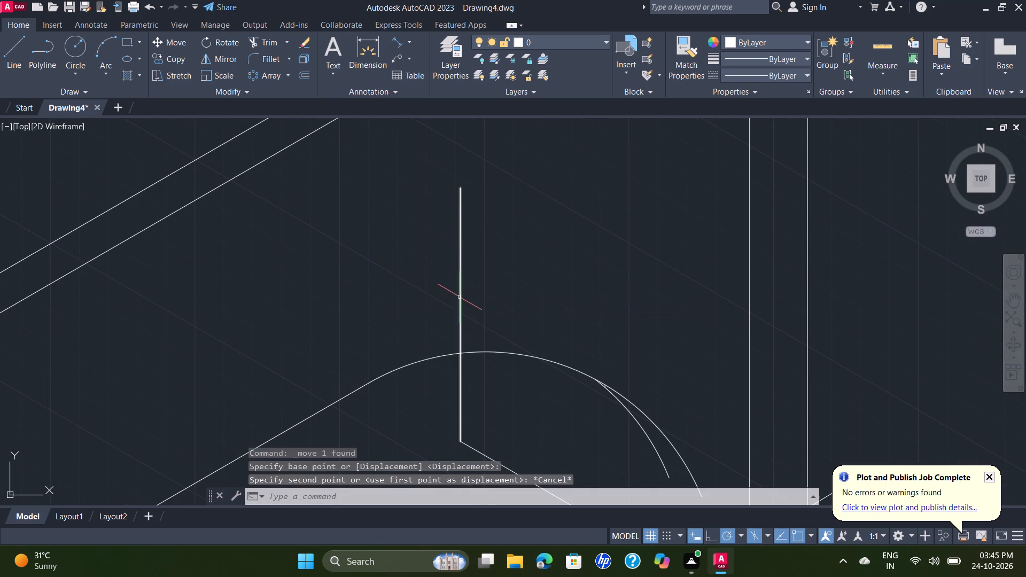
Move the two curved arcs where the lower rib meets the flange straight up by about 18 mm.
drag(652, 362, 650, 367)
click(581, 431)
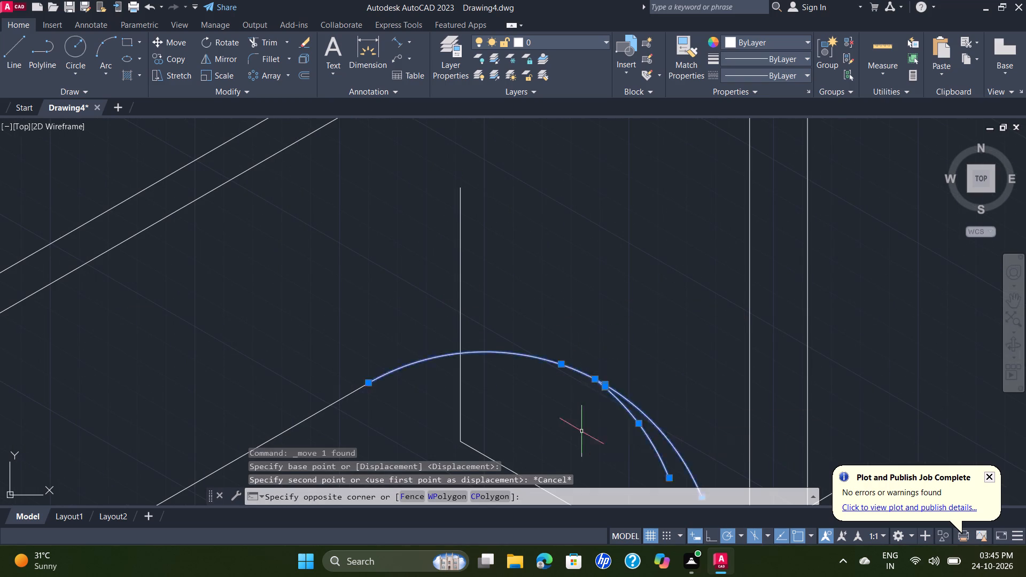
click(184, 41)
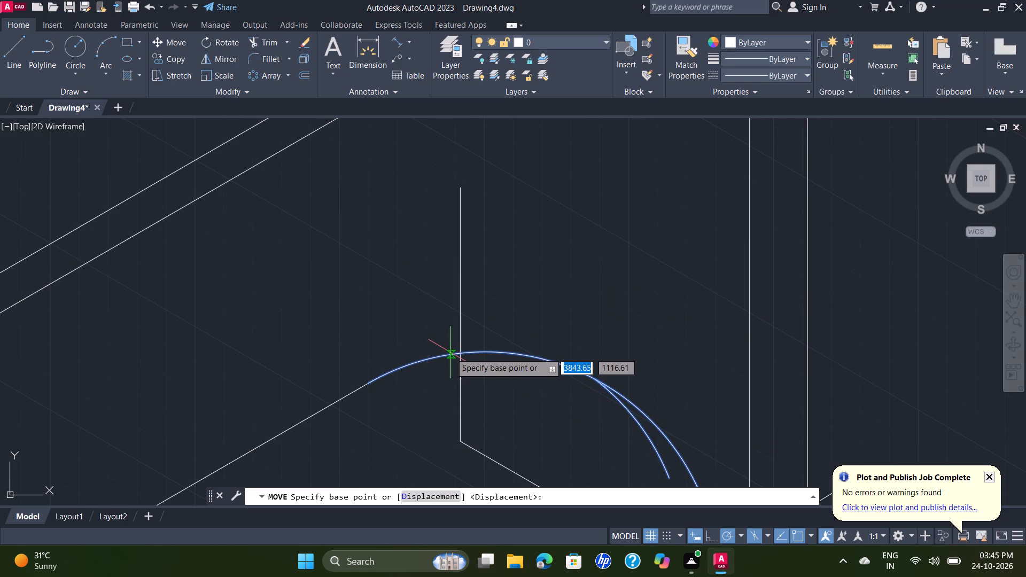
click(463, 353)
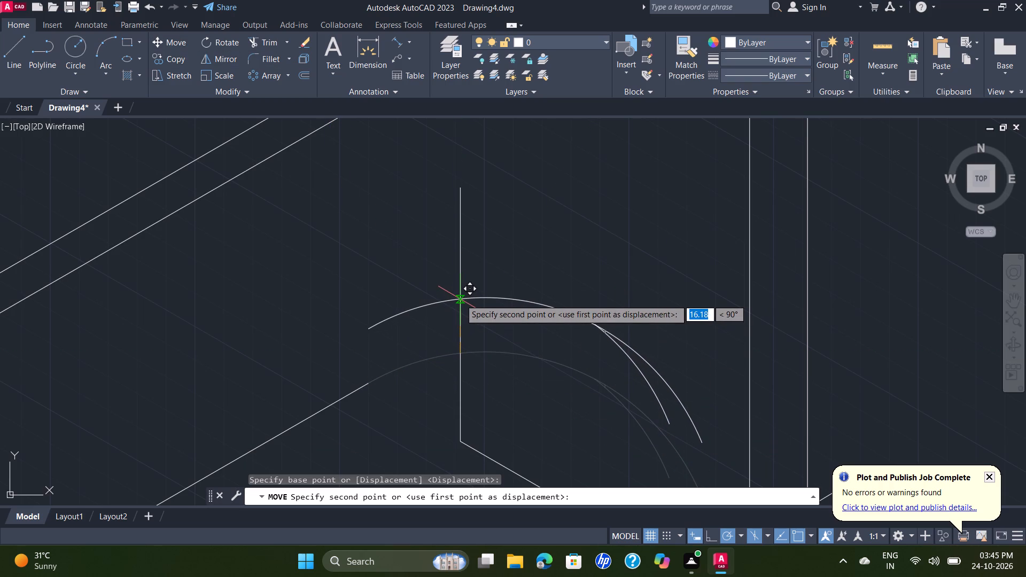
click(460, 292)
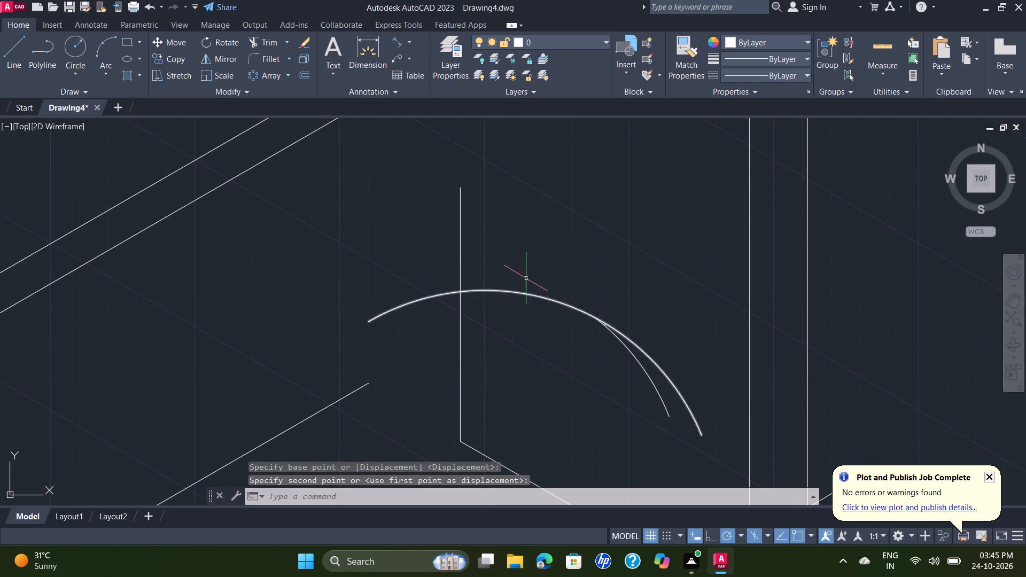
Move the lower rib's straight sloping edge up so its upper end meets the start of the raised arc.
scroll(546, 272, down, 2)
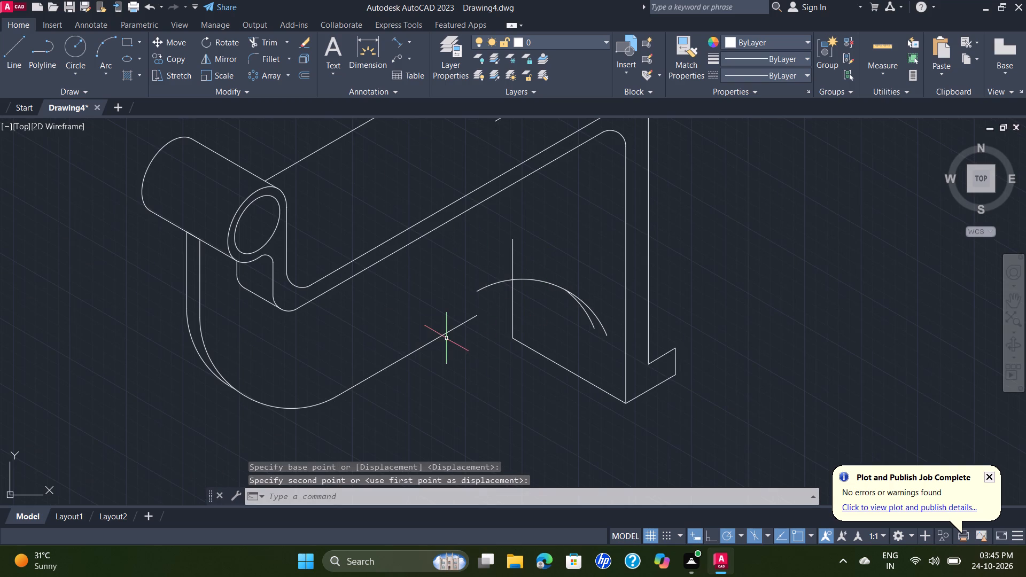
click(442, 336)
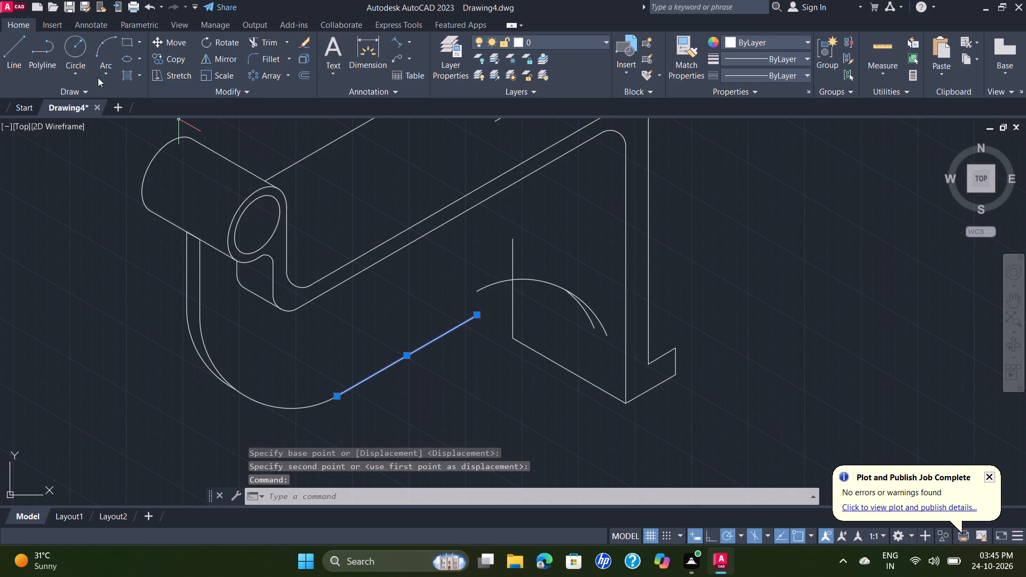
click(161, 43)
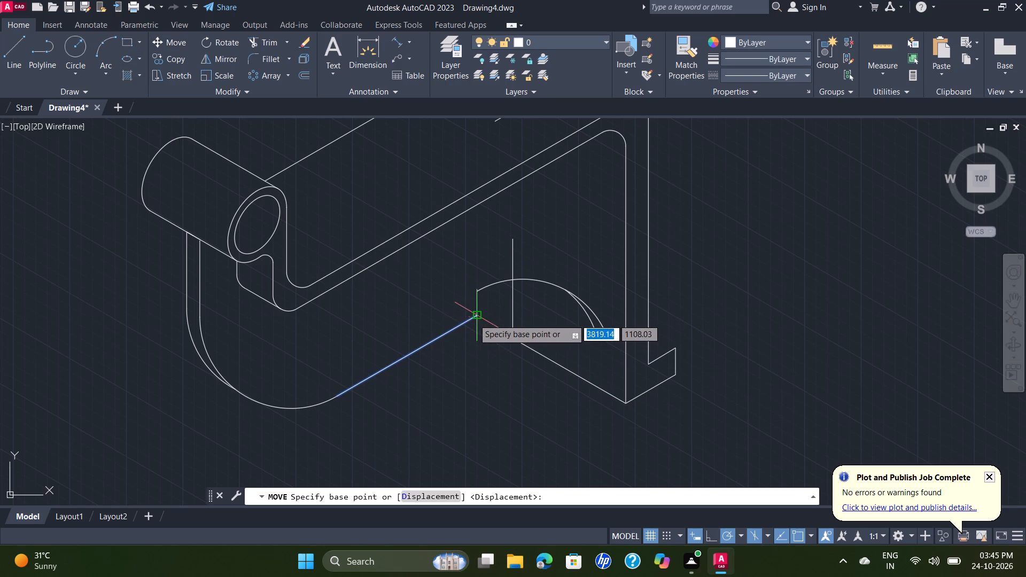
click(473, 319)
click(476, 294)
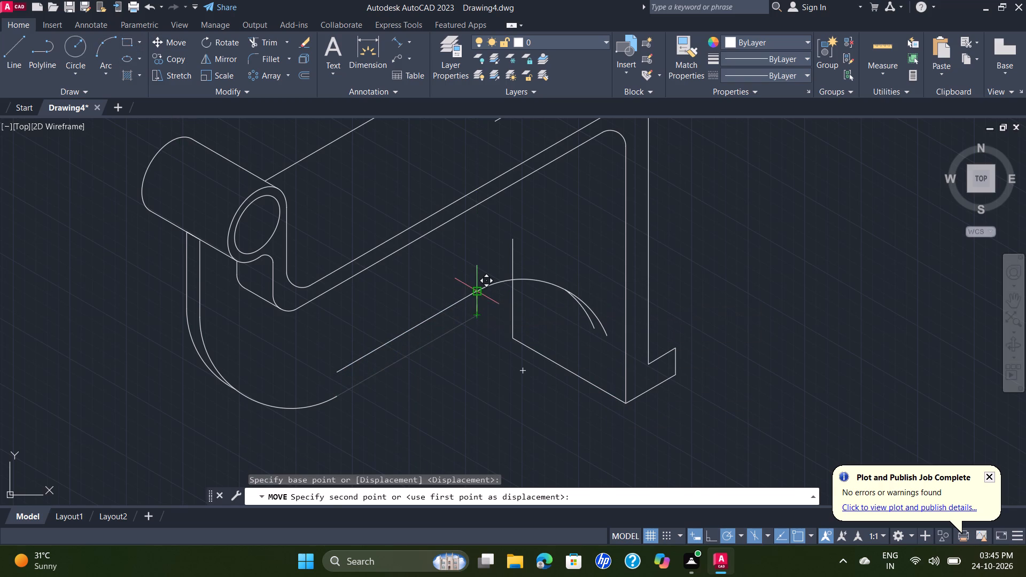
Move the rib's two lower bend arcs and two vertical edges up about 18 mm to the sloping edge's lower end.
drag(295, 355, 287, 355)
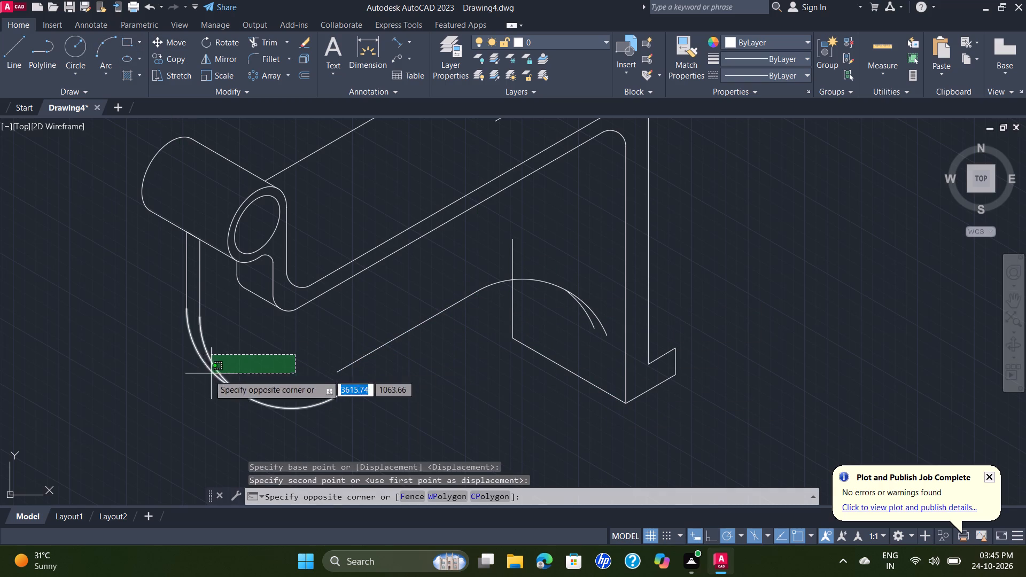
click(147, 408)
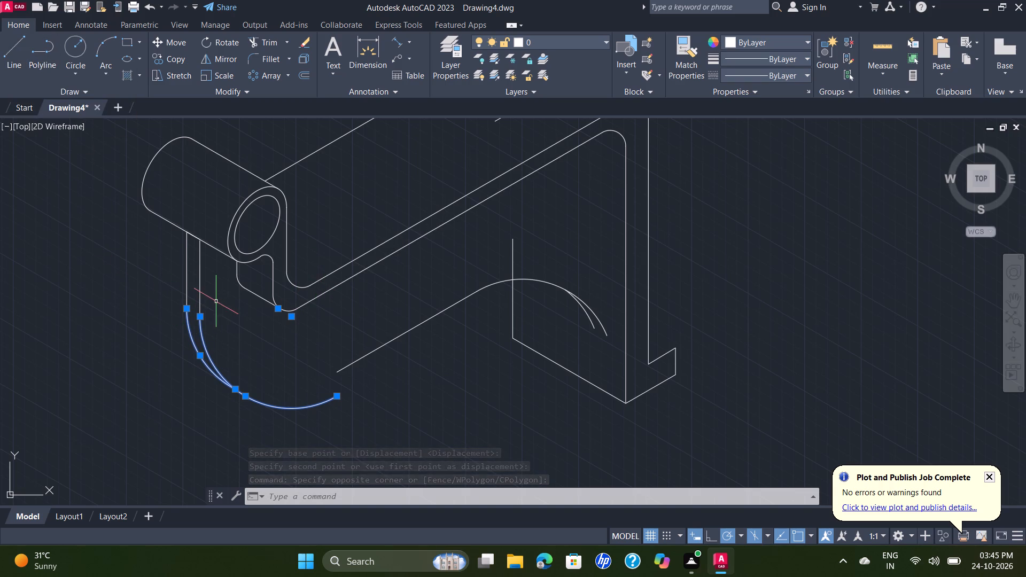
drag(215, 301, 209, 301)
click(144, 321)
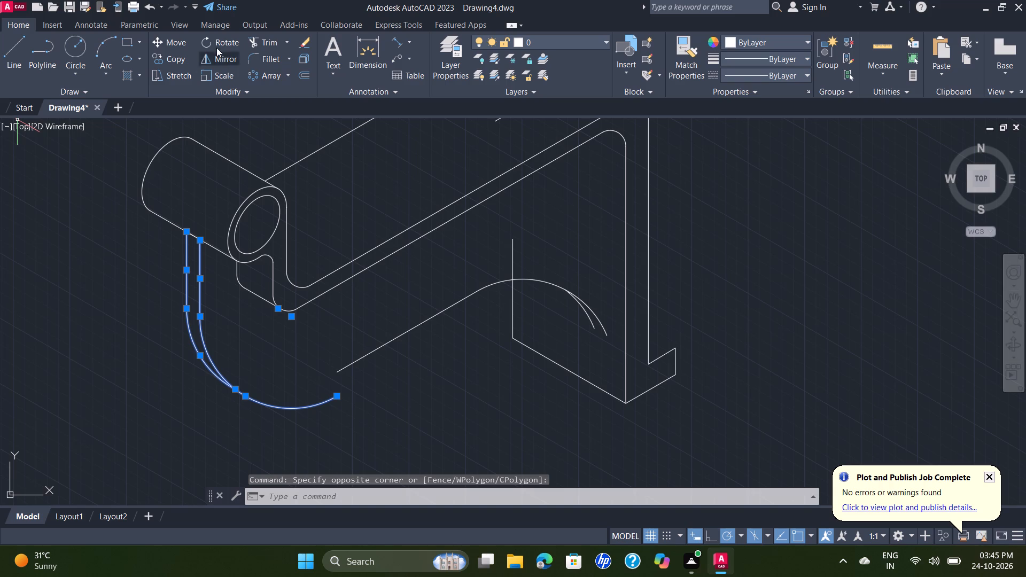
click(168, 37)
scroll(332, 399, up, 2)
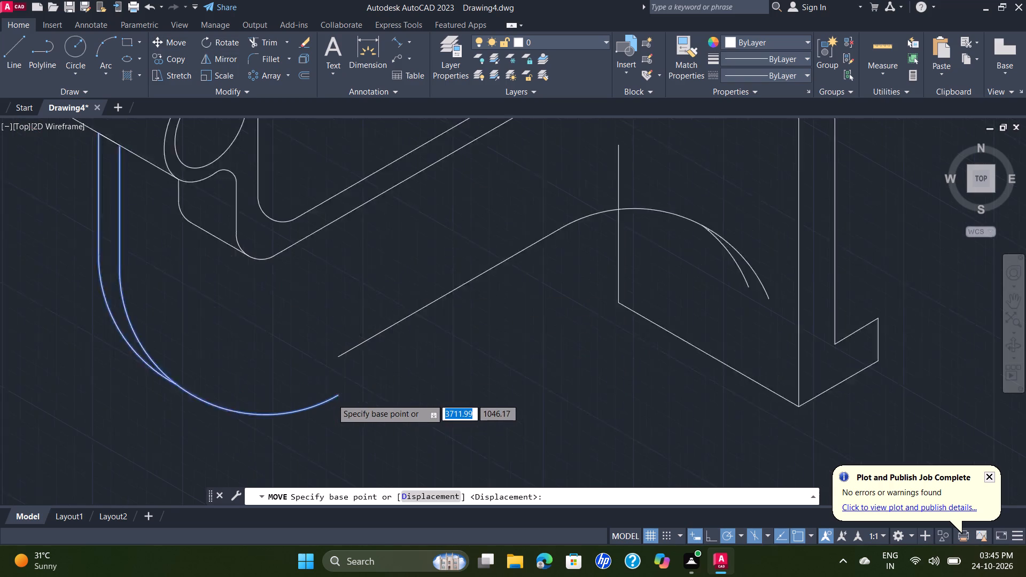
click(344, 391)
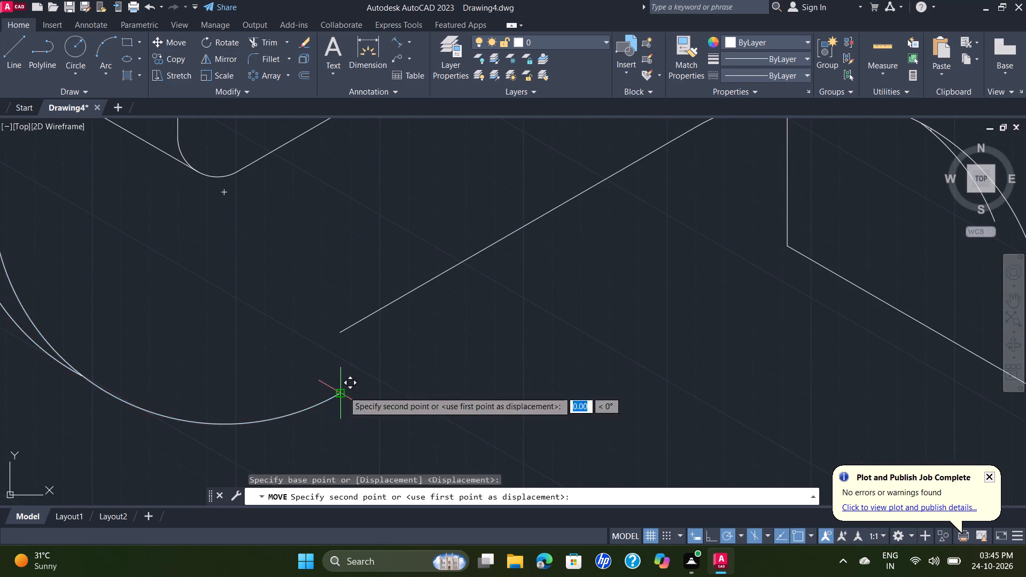
click(341, 330)
Trim the ends of the rib's two vertical edges that project past the cylinder's lower edge.
scroll(384, 338, down, 2)
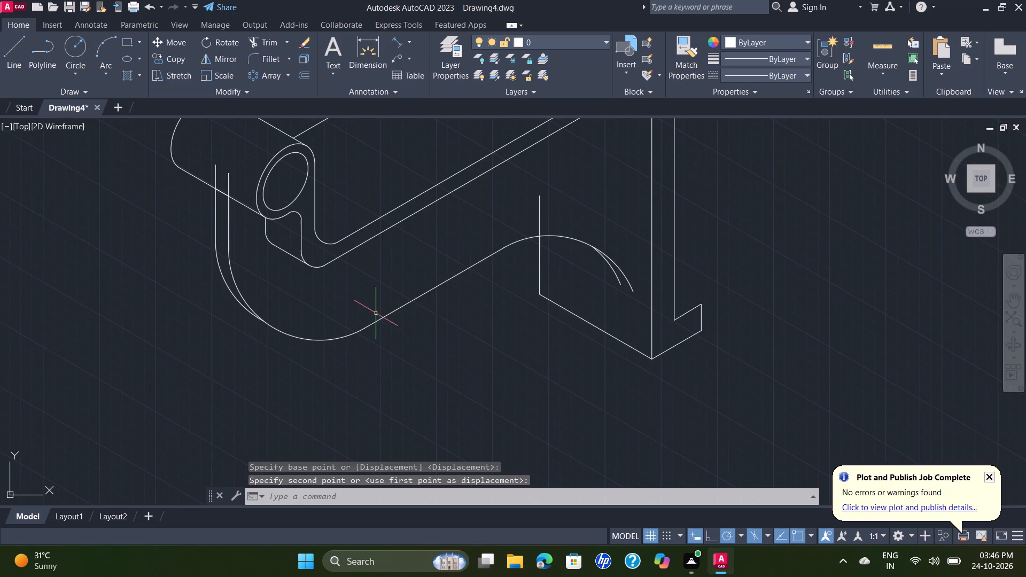
middle_drag(362, 283, 355, 319)
scroll(362, 283, down, 1)
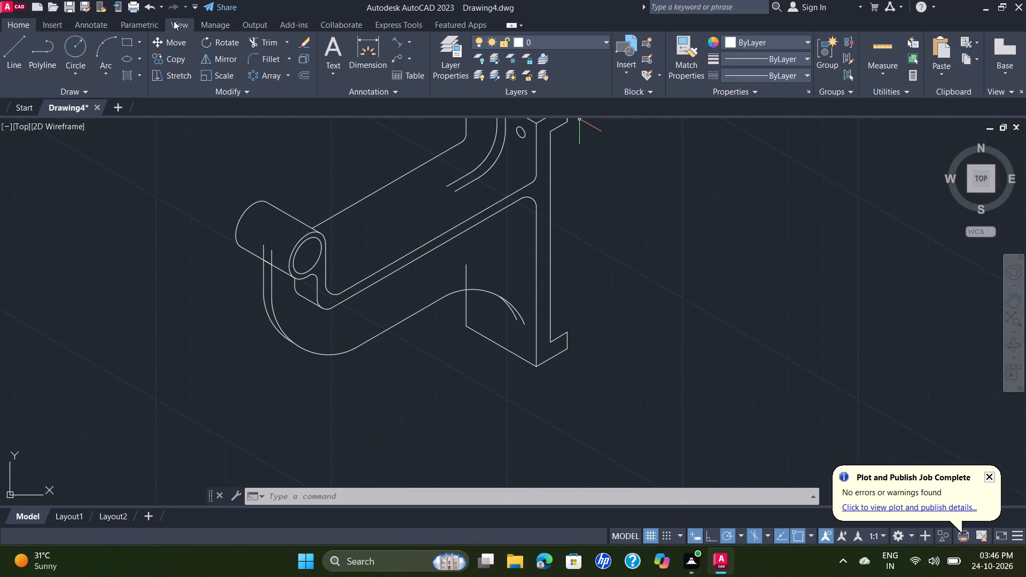
click(265, 44)
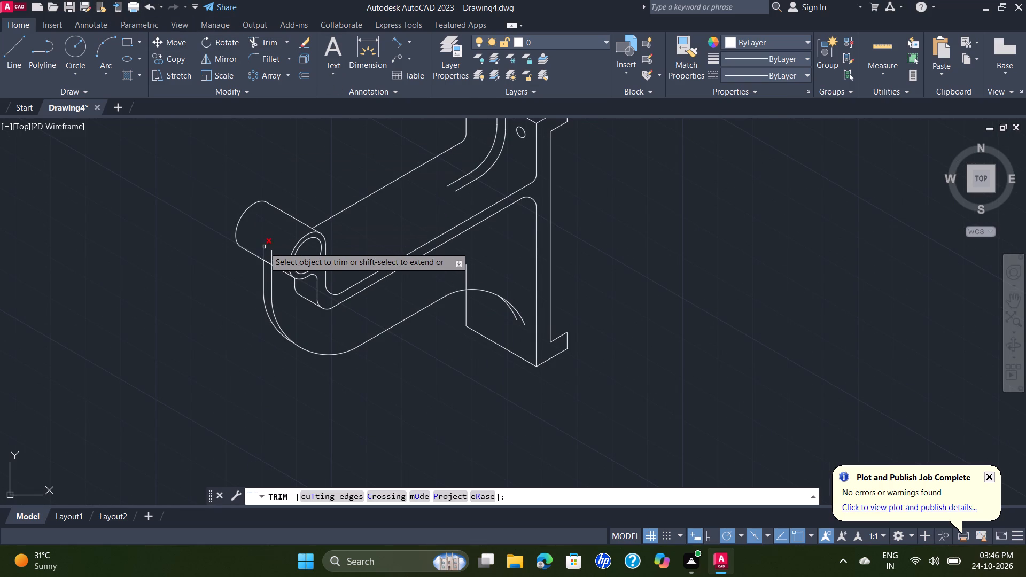
scroll(263, 246, up, 2)
click(259, 249)
click(290, 267)
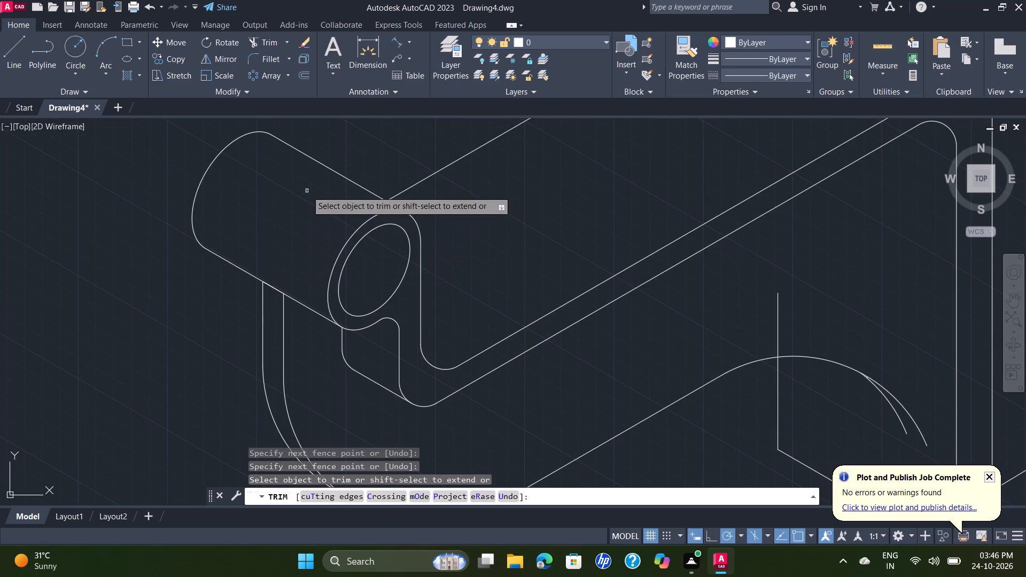
key(Escape)
Trim the part of the flange's rear vertical edge that extends above the rib's arc.
scroll(472, 244, down, 2)
middle_drag(544, 251, 501, 246)
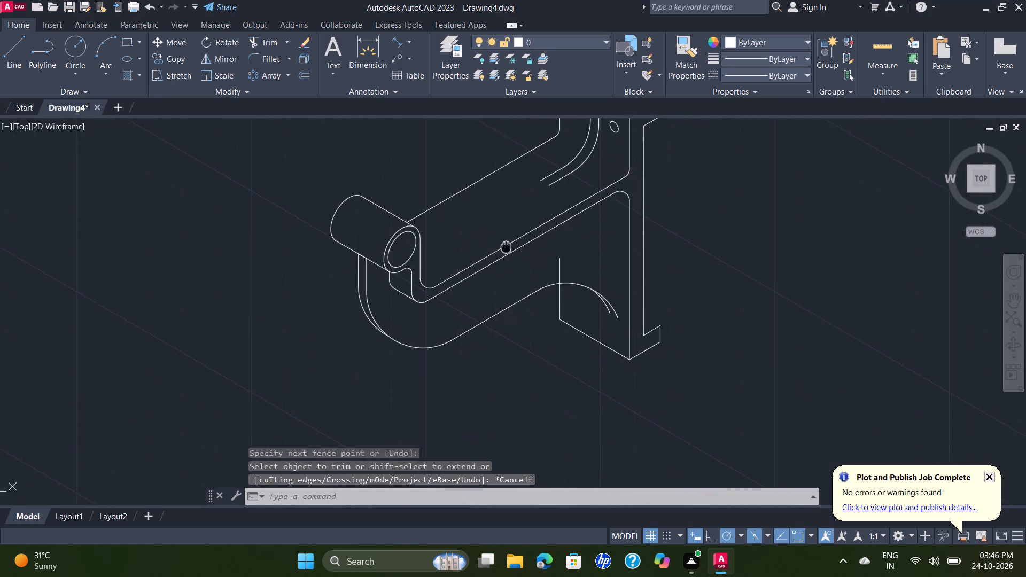
middle_drag(501, 246, 450, 247)
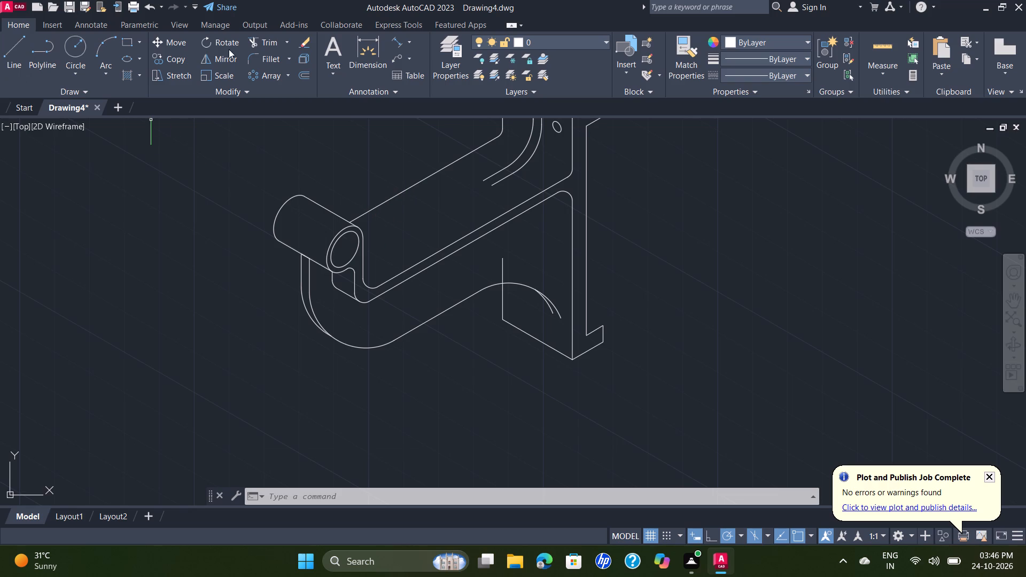
click(259, 47)
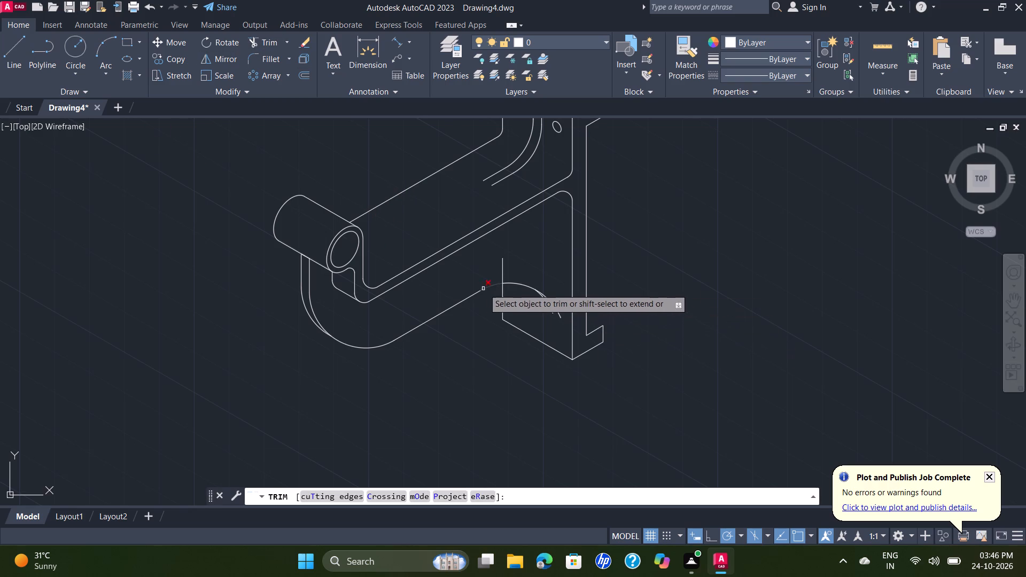
click(500, 276)
click(506, 275)
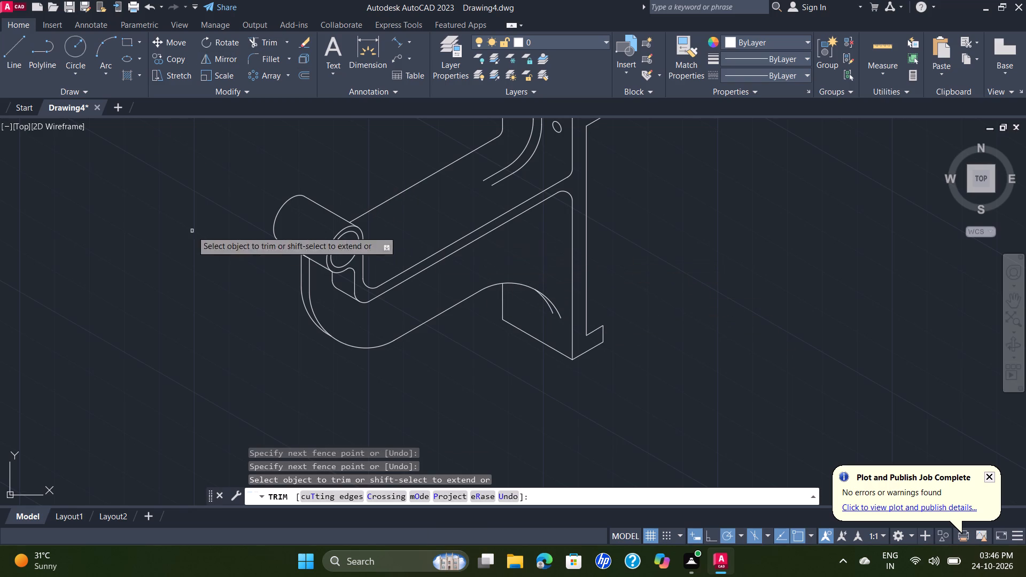
key(Escape)
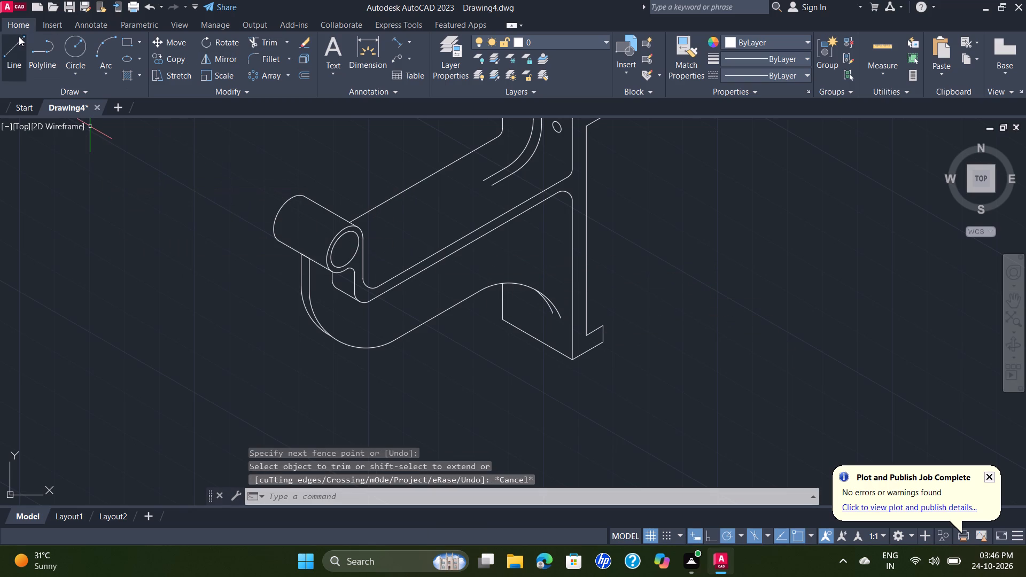
Draw an isocircle of 12 mm diameter centred on the midpoint of the flange's bottom long edge.
click(136, 60)
click(172, 109)
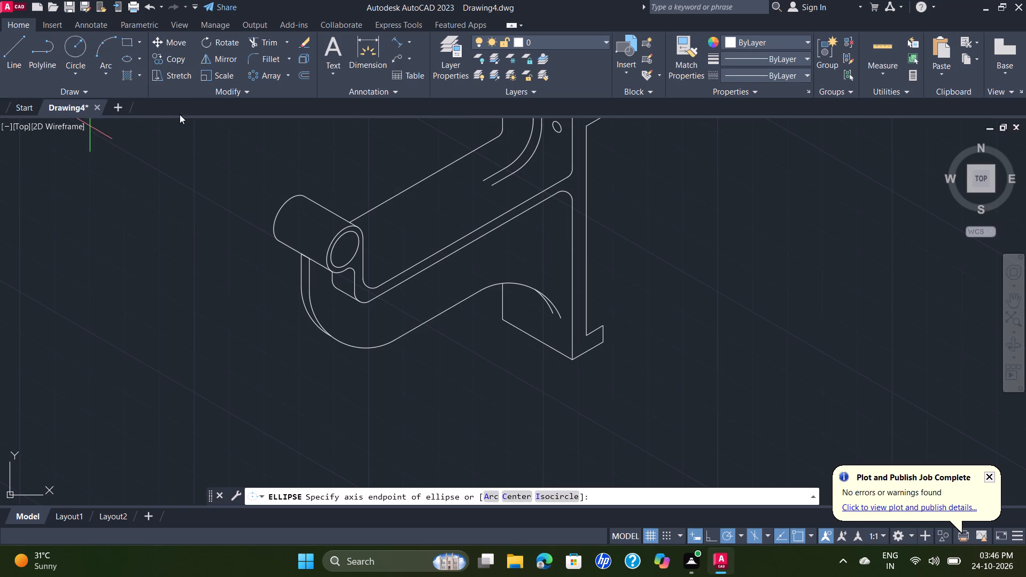
click(564, 494)
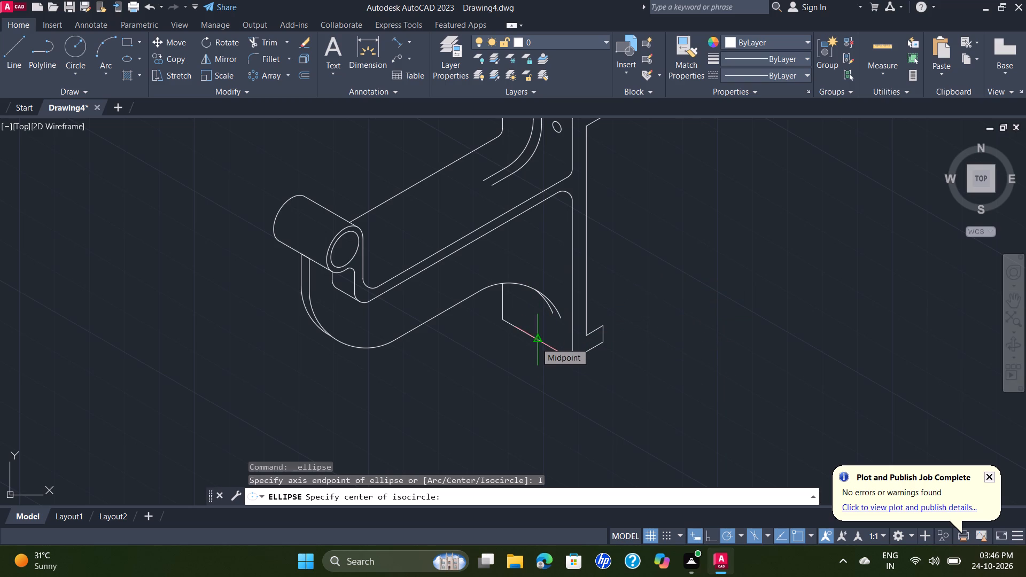
click(536, 342)
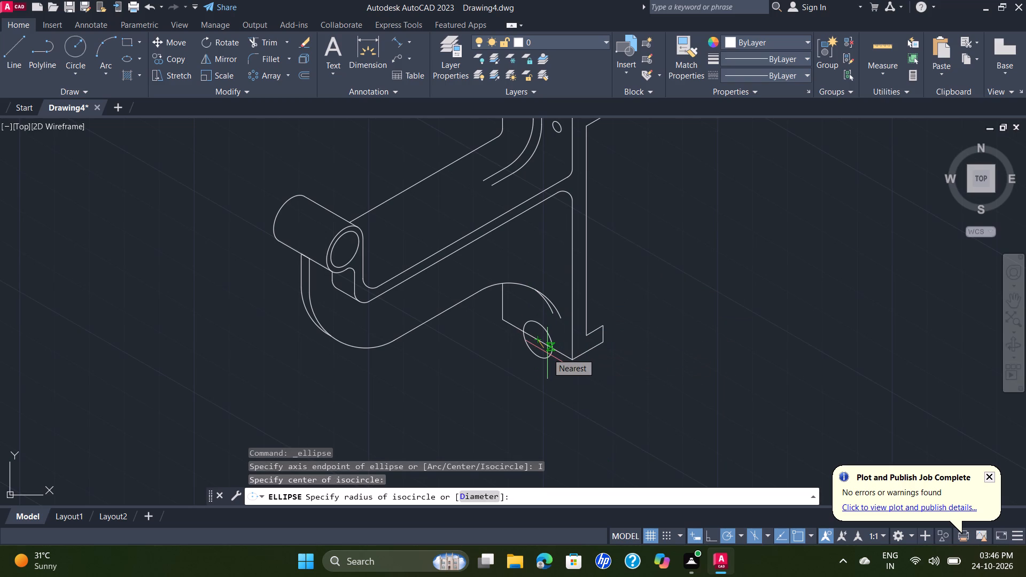
key(d)
key(Return)
text(12)
key(Return)
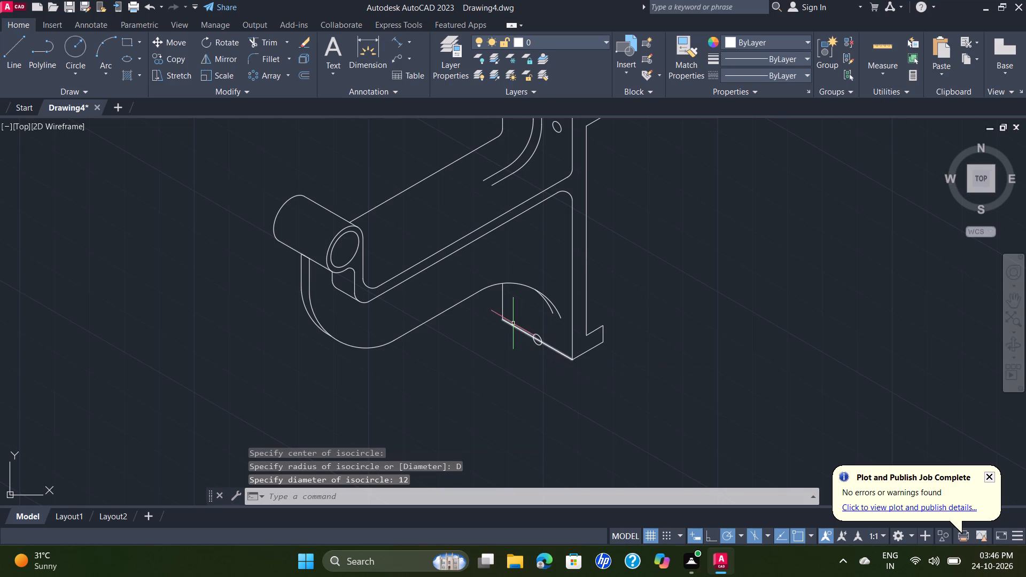
Move the 12 mm isocircle 32 mm straight up from the flange's bottom long edge.
scroll(603, 340, up, 2)
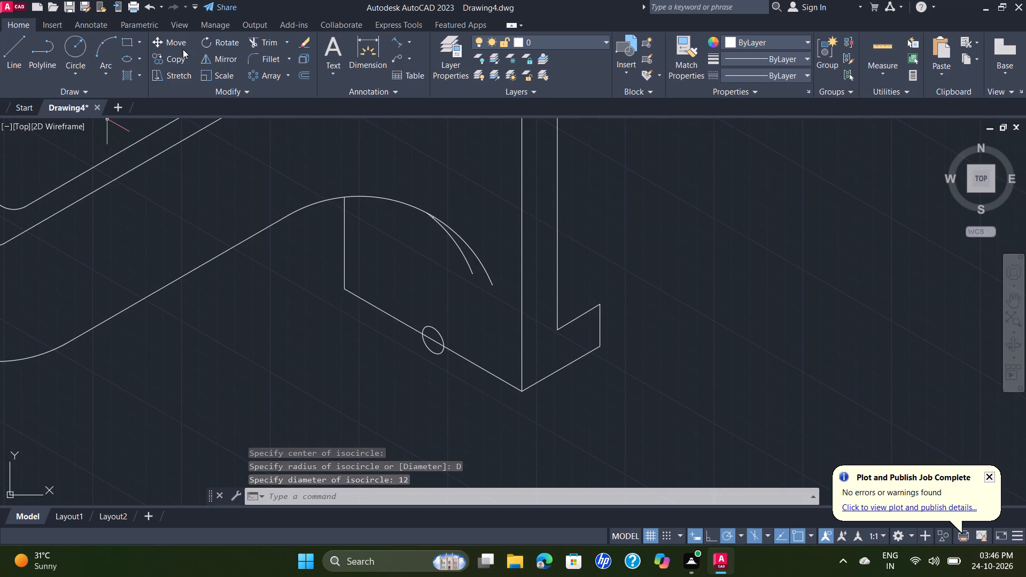
click(176, 39)
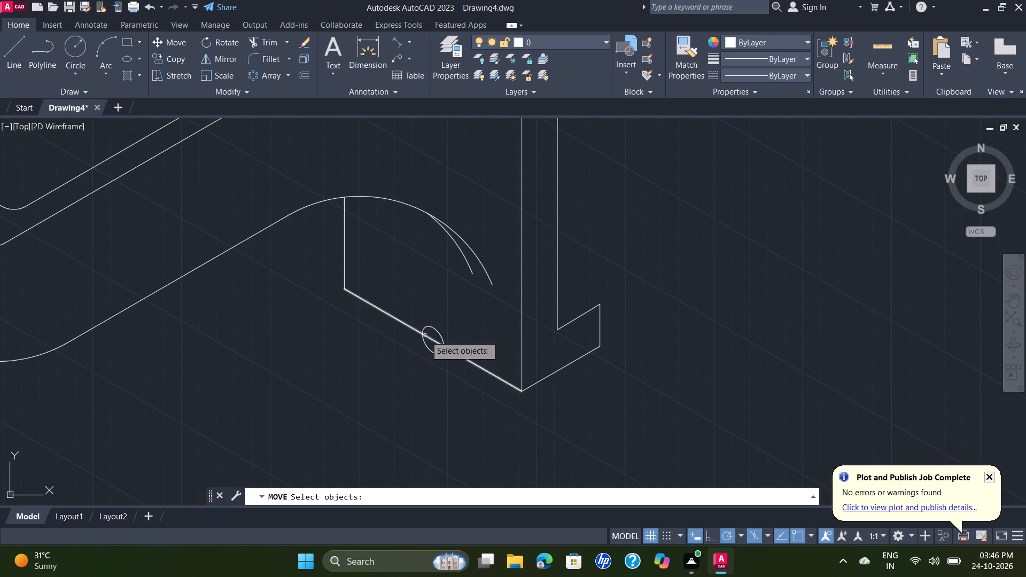
click(436, 325)
click(432, 331)
right_click(435, 319)
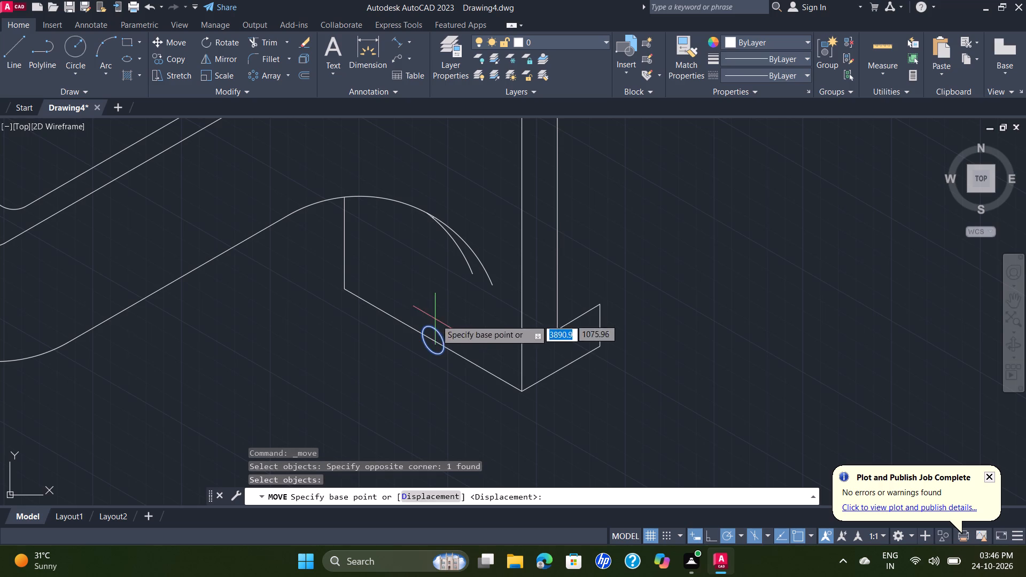
click(433, 338)
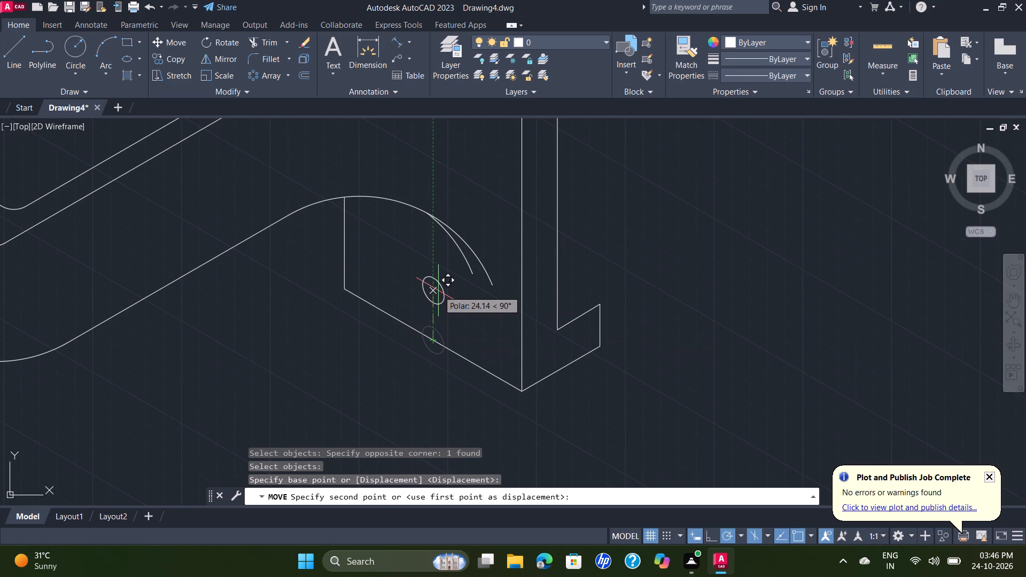
text(32)
key(Return)
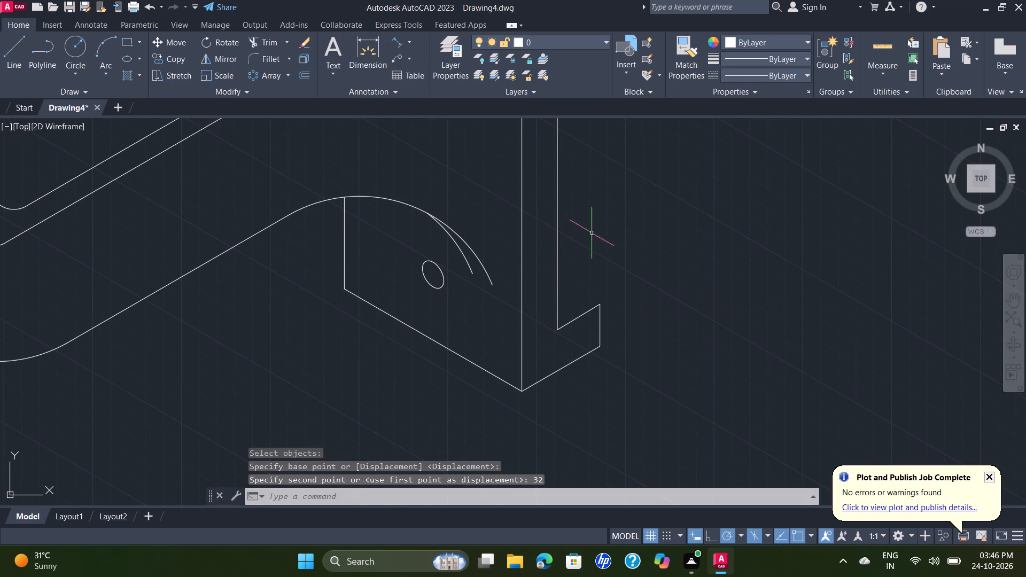
Add an aligned dimension for the flange's overall height, placed just outside its outer vertical side.
scroll(616, 224, down, 3)
middle_drag(621, 224, 548, 307)
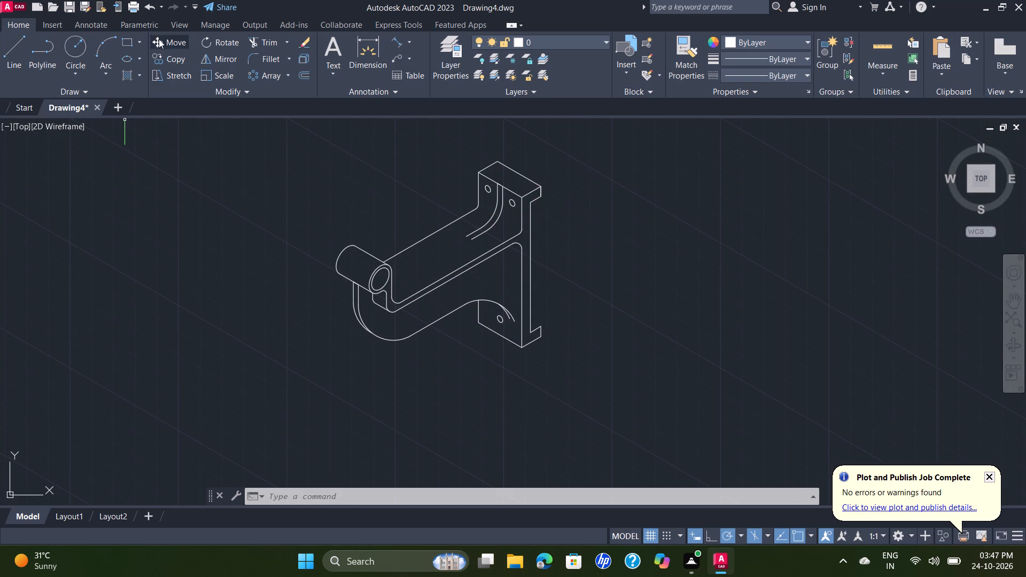
click(394, 44)
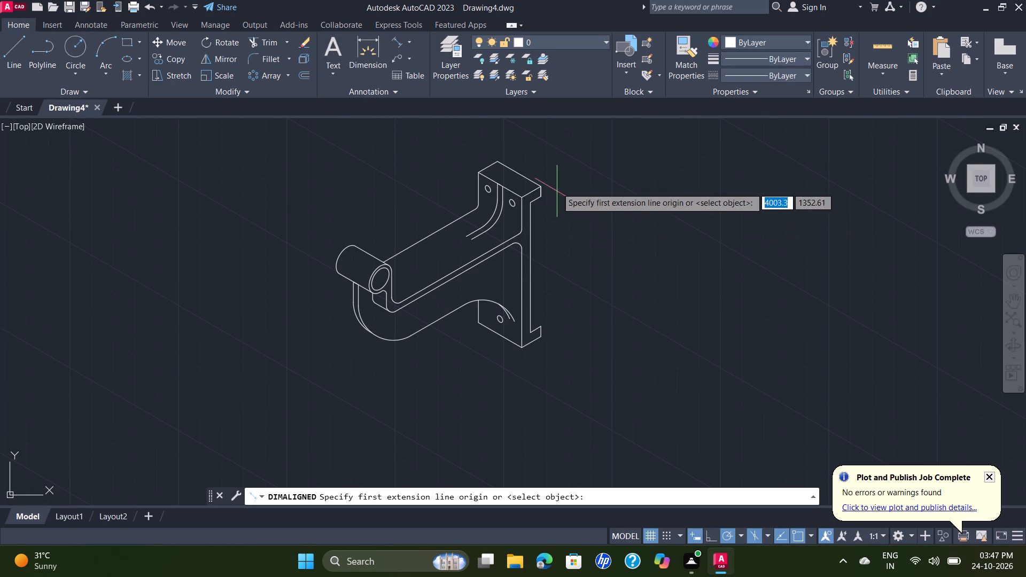
click(541, 183)
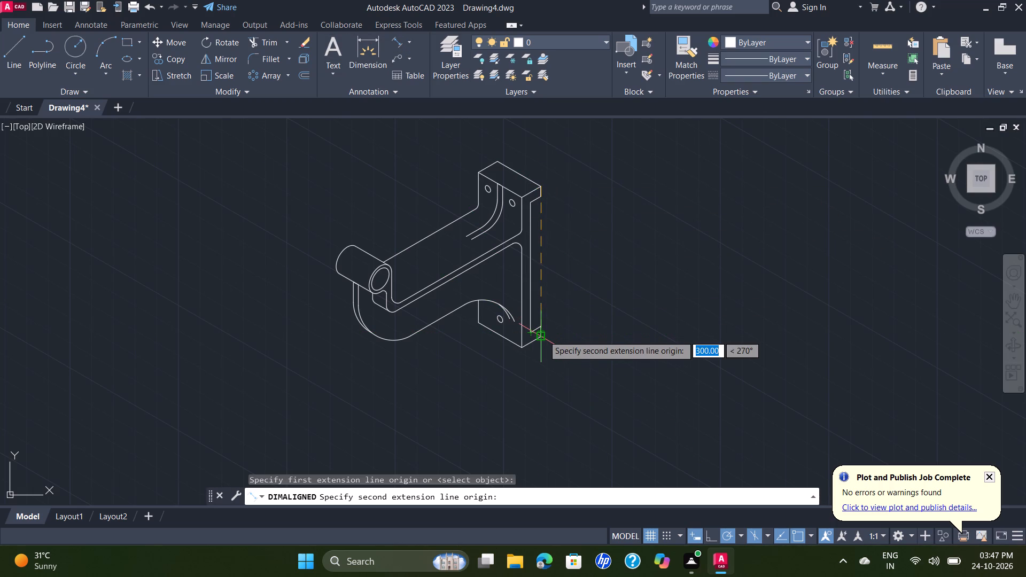
click(543, 336)
click(565, 328)
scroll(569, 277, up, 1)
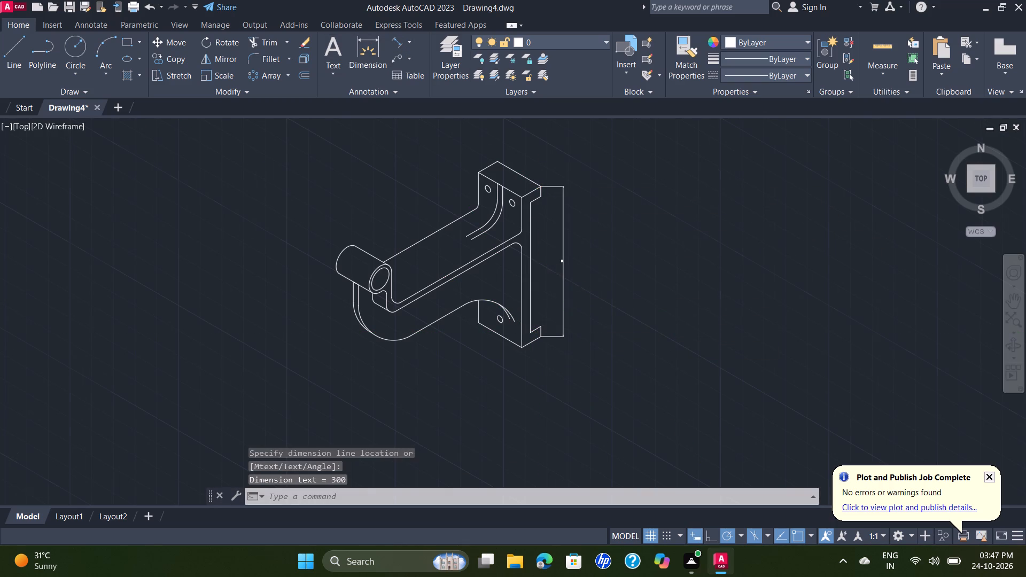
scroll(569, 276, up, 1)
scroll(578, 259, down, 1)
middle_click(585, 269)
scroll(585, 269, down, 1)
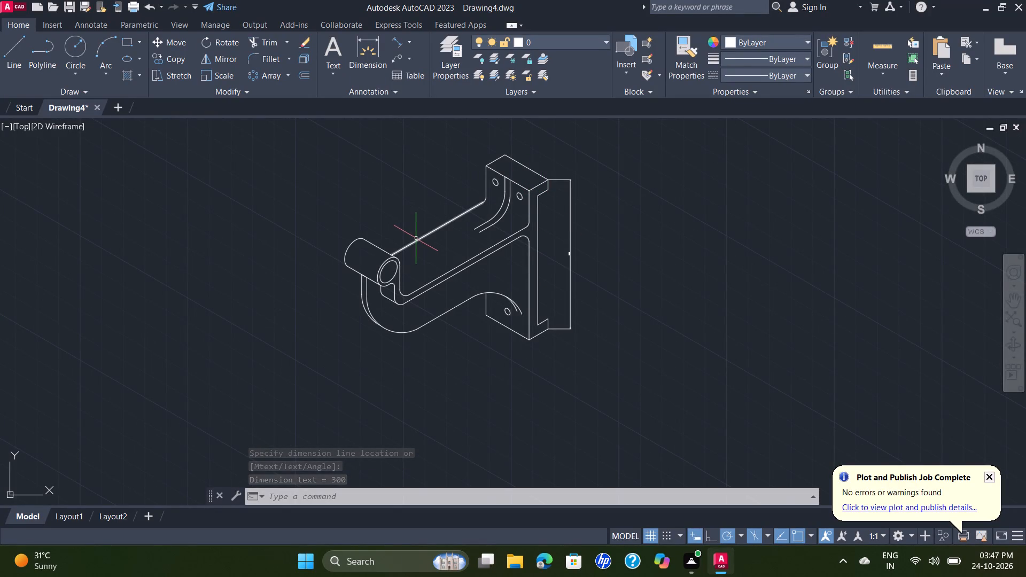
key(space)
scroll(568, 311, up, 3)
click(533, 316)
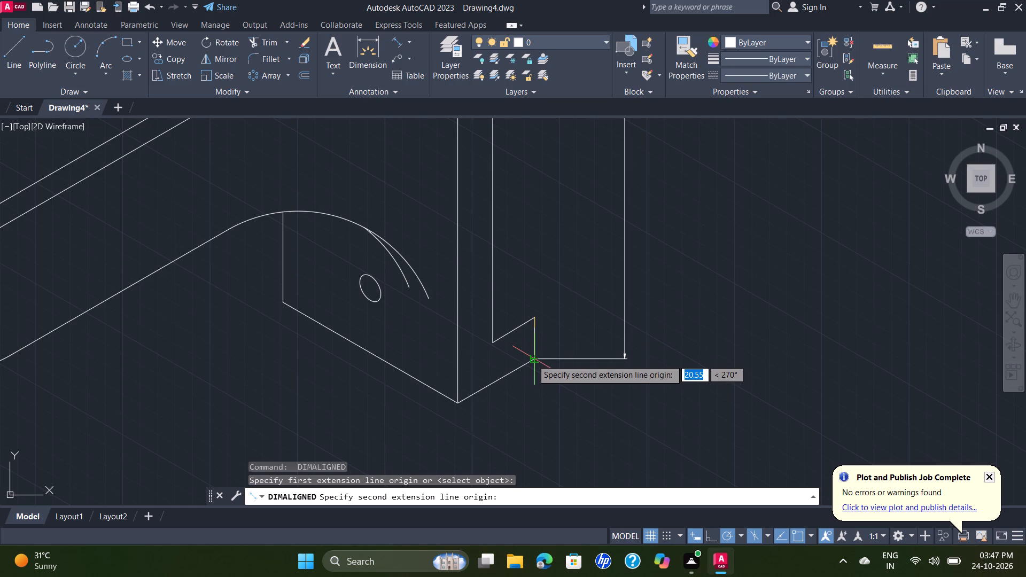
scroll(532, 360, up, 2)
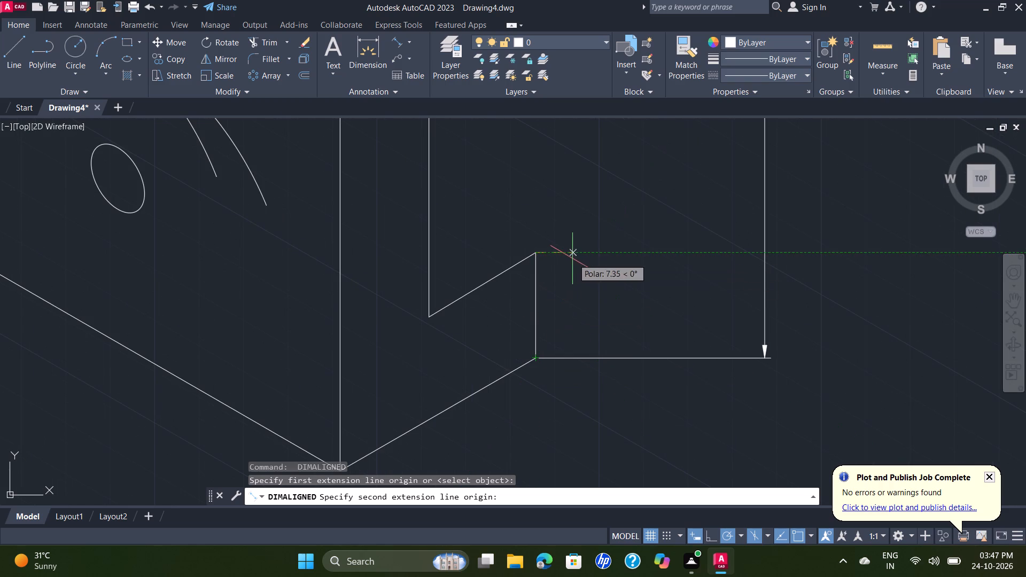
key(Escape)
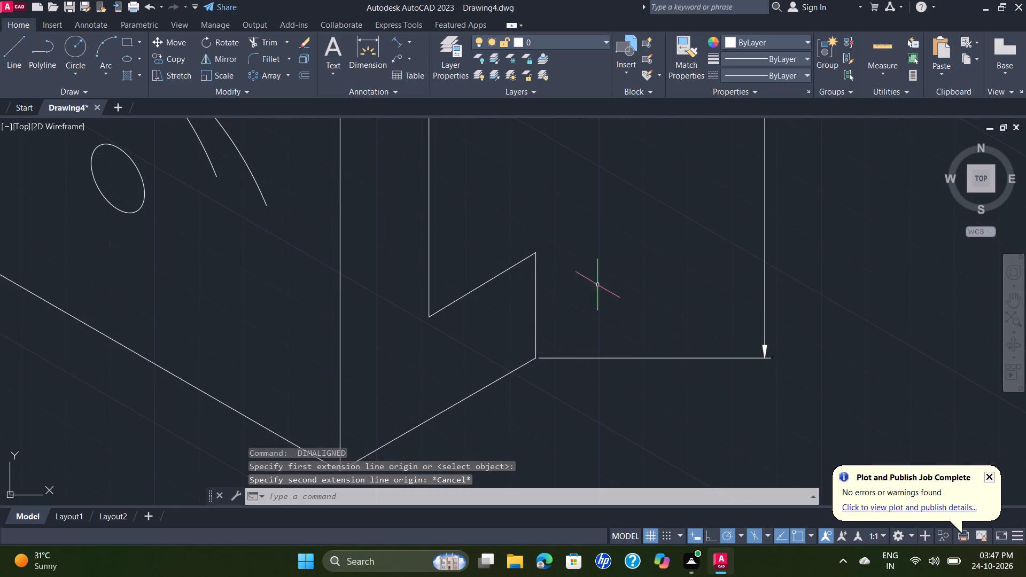
Replace the short vertical end edge of the flange's lower lip with a 20 mm vertical line from its bottom corner.
click(537, 295)
key(Delete)
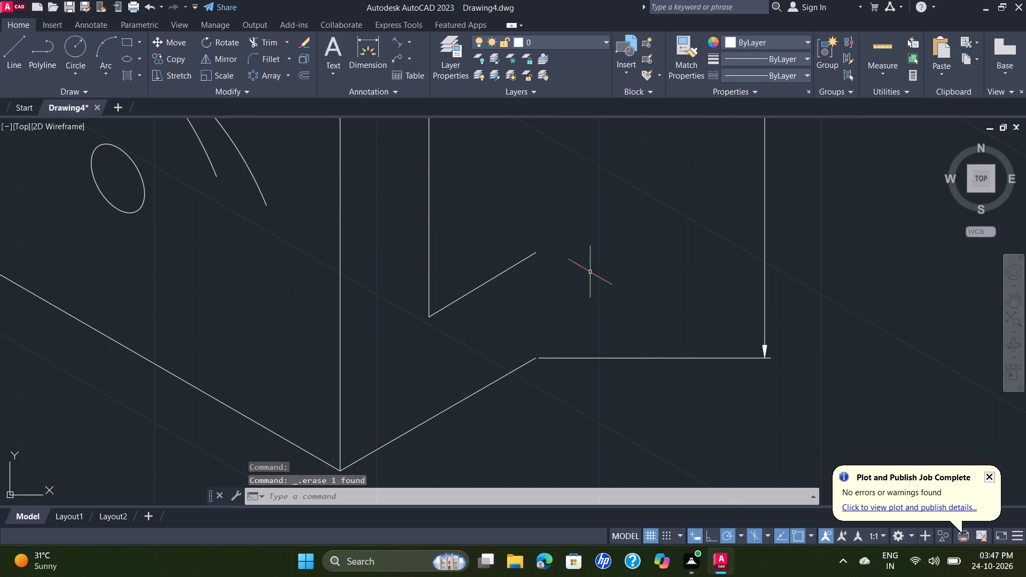
click(10, 53)
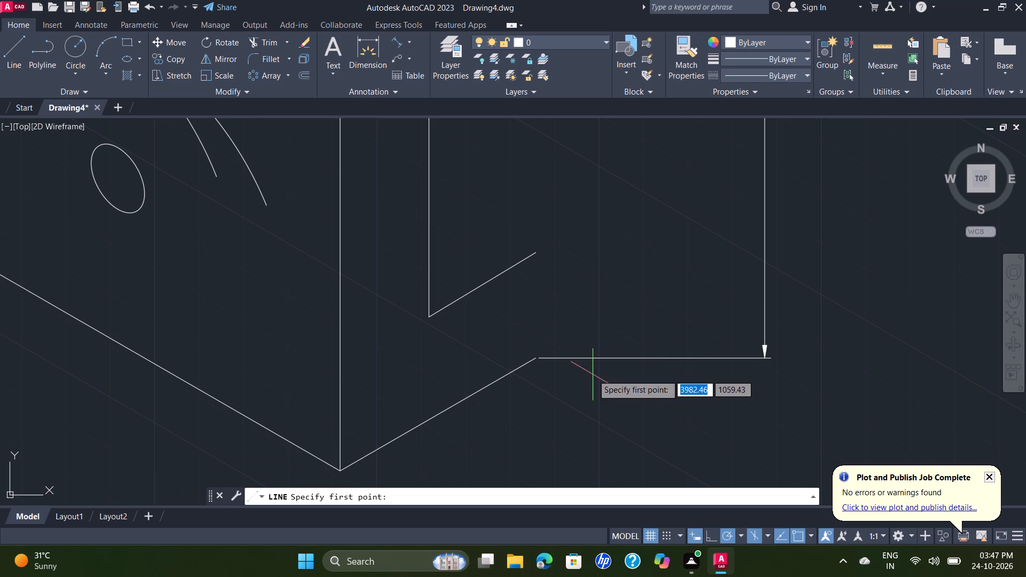
scroll(557, 361, up, 1)
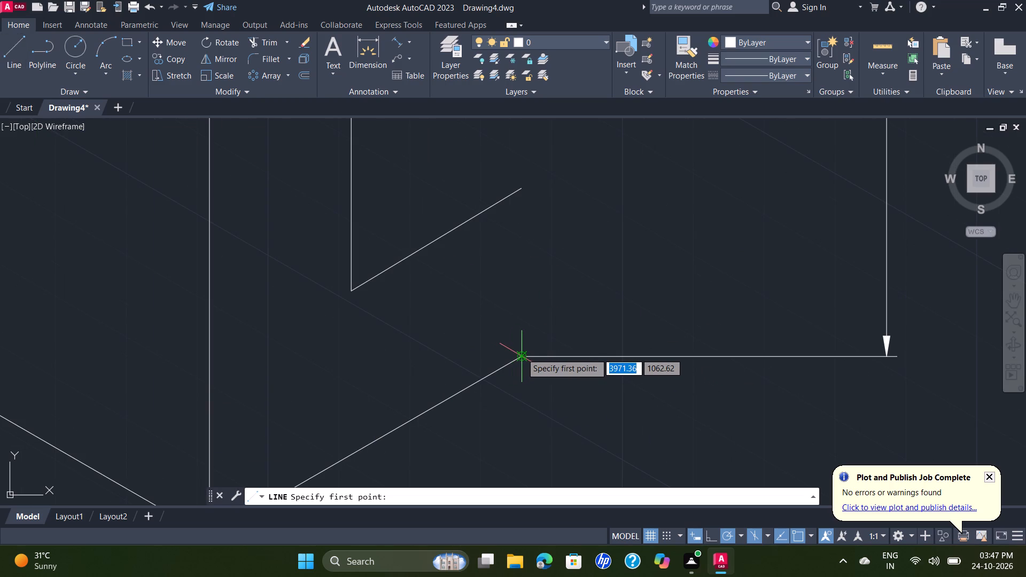
scroll(518, 355, up, 2)
click(522, 358)
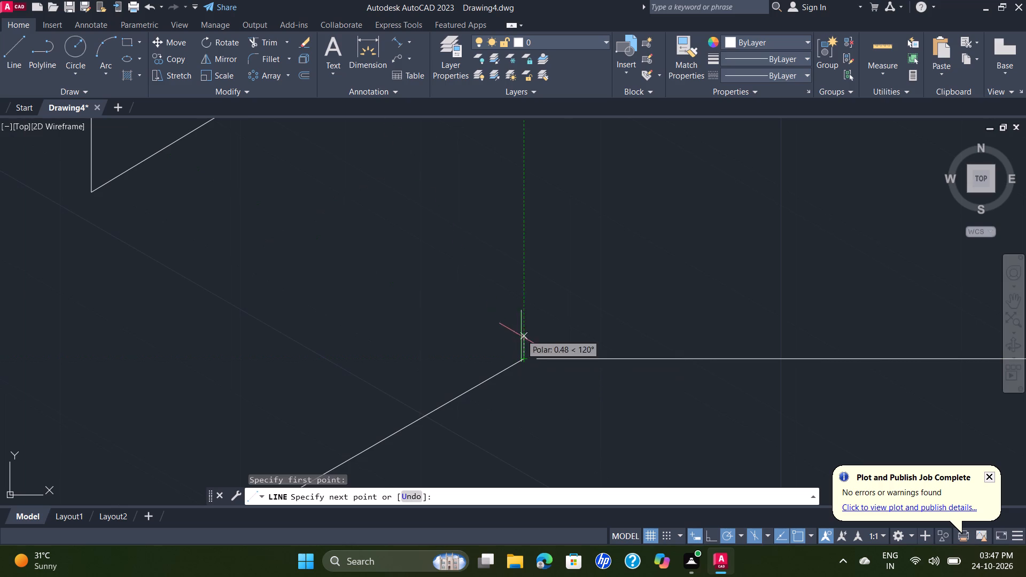
text(20)
key(Return)
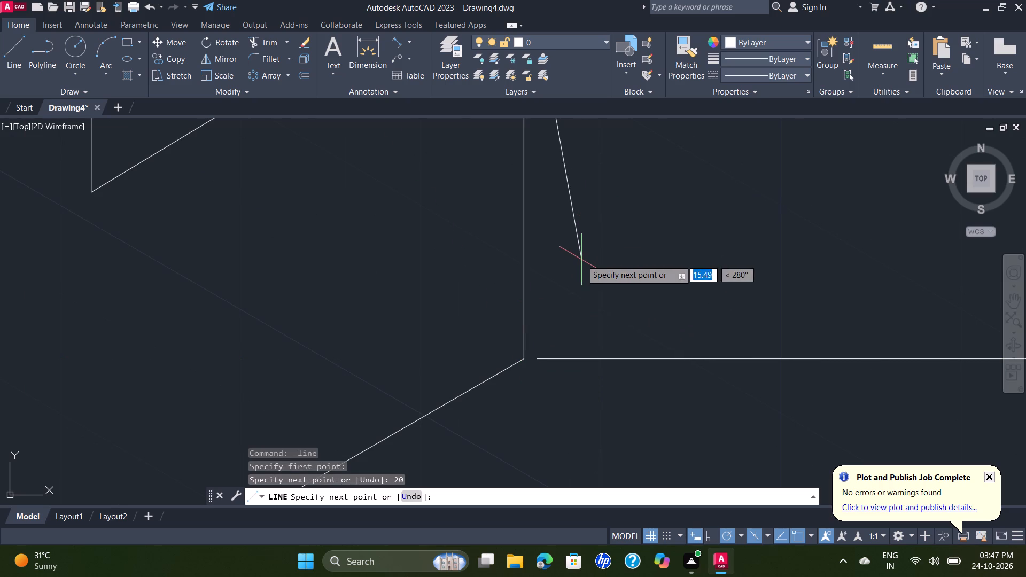
Replace the lower lip's sloping top edge with a 24 mm line at 210° from the new vertical edge's upper end.
scroll(581, 260, down, 4)
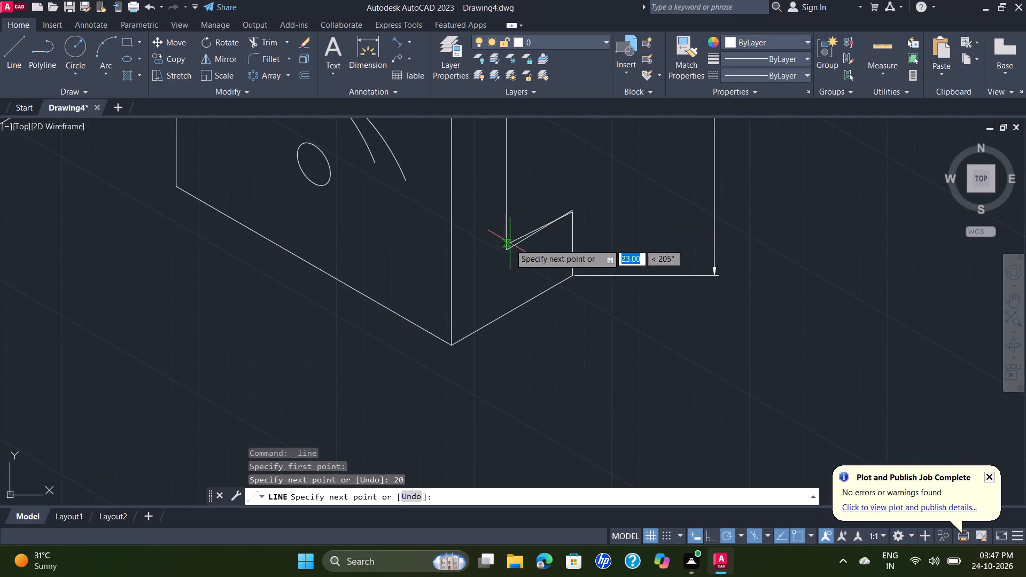
scroll(503, 257, up, 2)
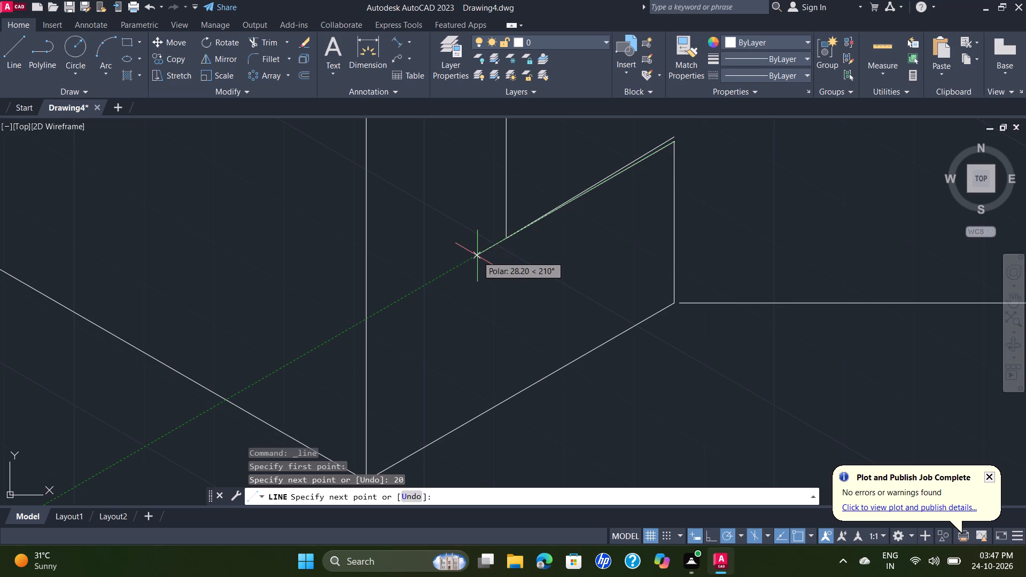
text(24)
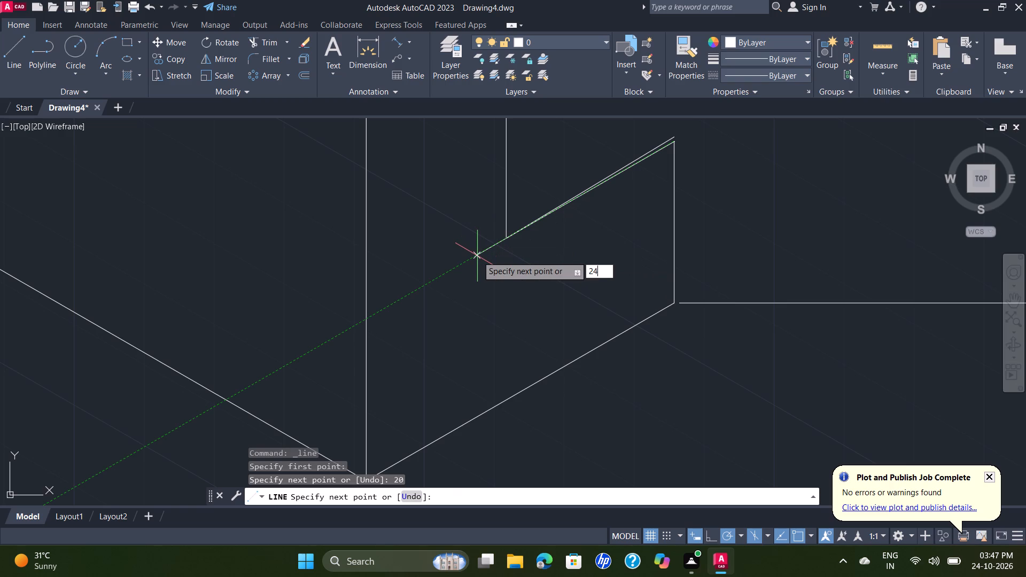
key(Return)
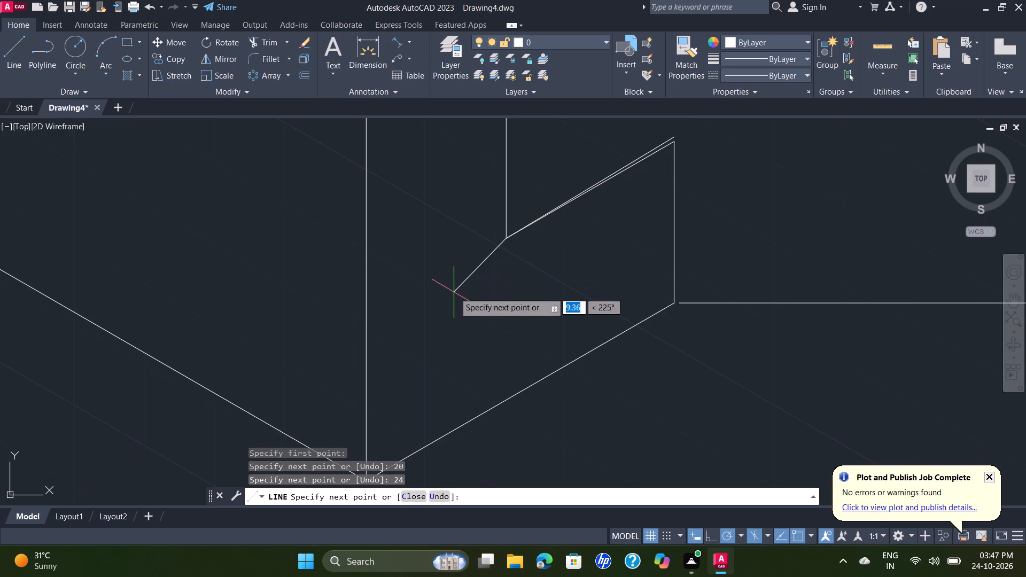
key(Escape)
scroll(506, 221, up, 5)
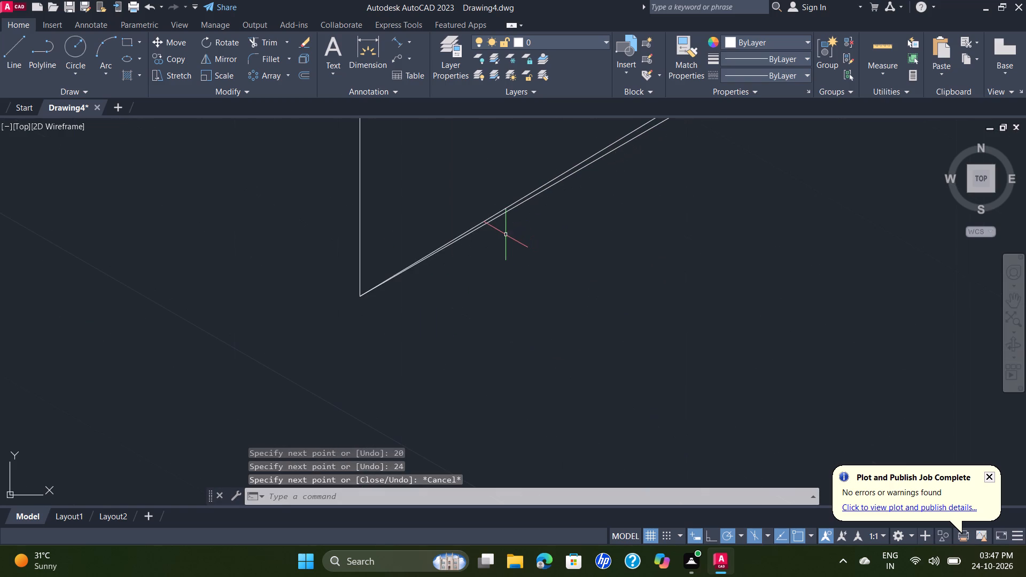
scroll(487, 235, up, 2)
scroll(487, 235, down, 2)
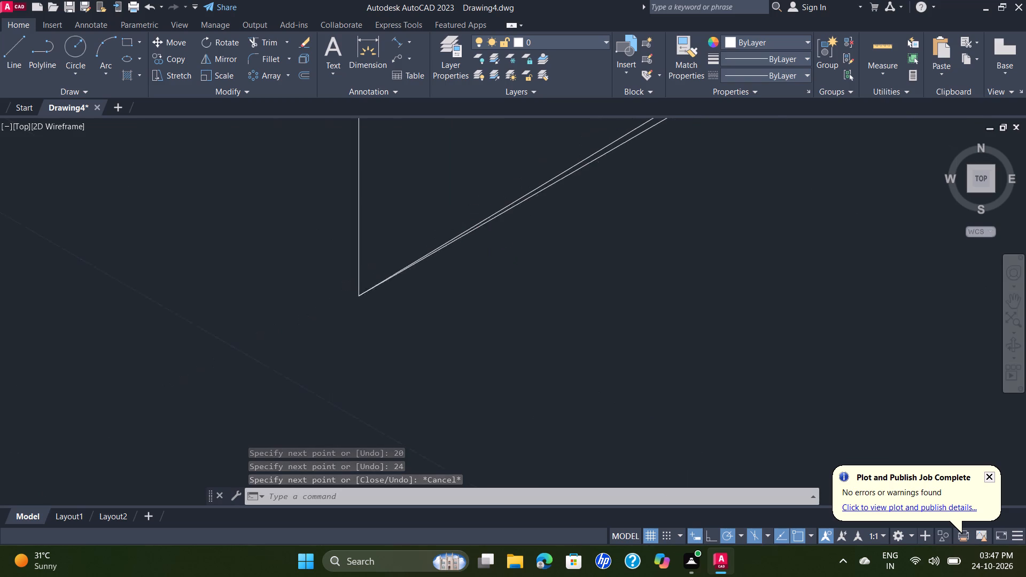
scroll(487, 235, down, 3)
scroll(529, 245, down, 3)
middle_drag(529, 246, 505, 270)
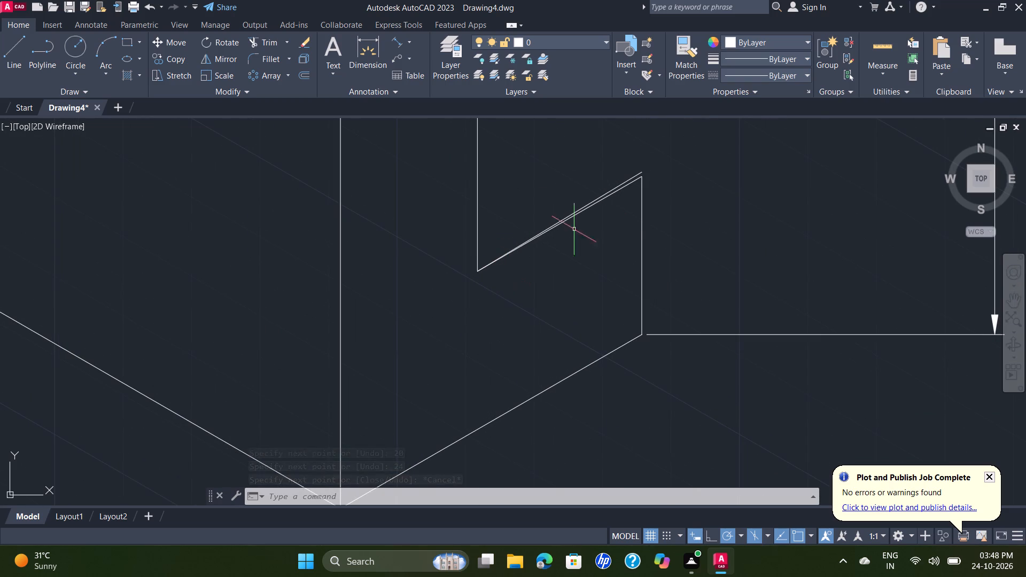
click(626, 181)
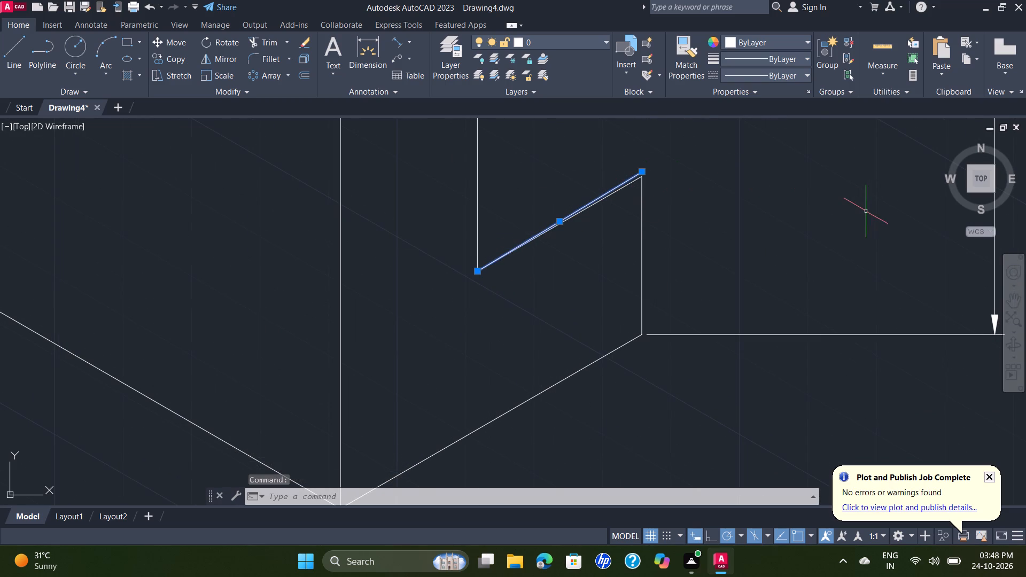
key(Delete)
scroll(553, 261, up, 2)
scroll(559, 260, down, 2)
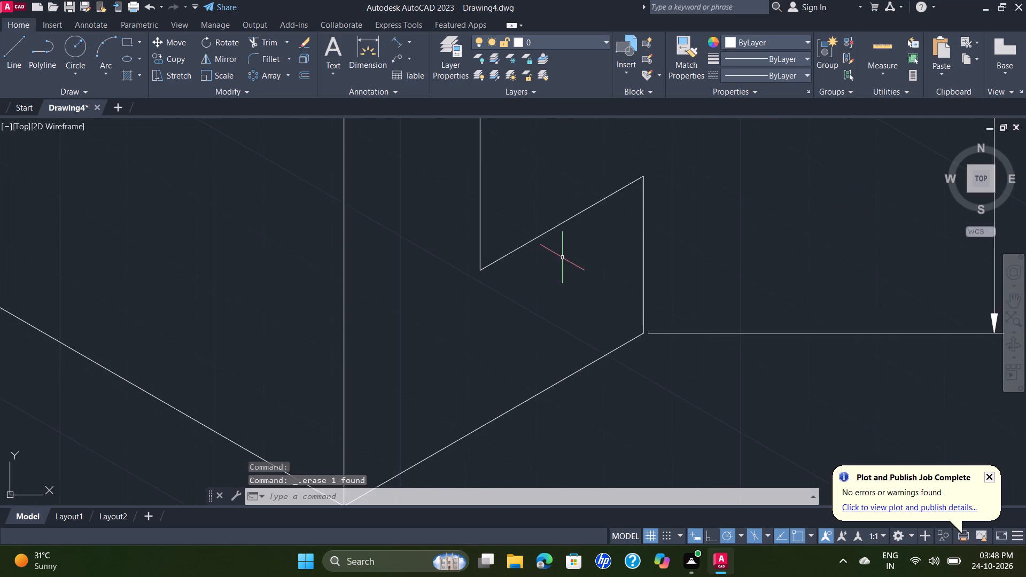
Add an aligned dimension for the lower lip's short vertical end edge, placed inside the overall height dimension.
scroll(562, 258, down, 2)
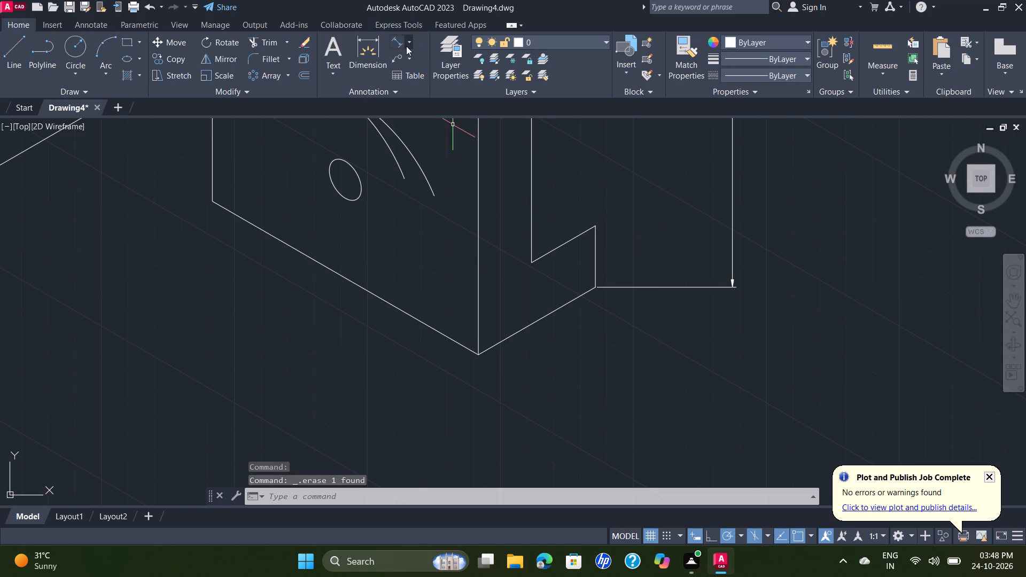
click(399, 38)
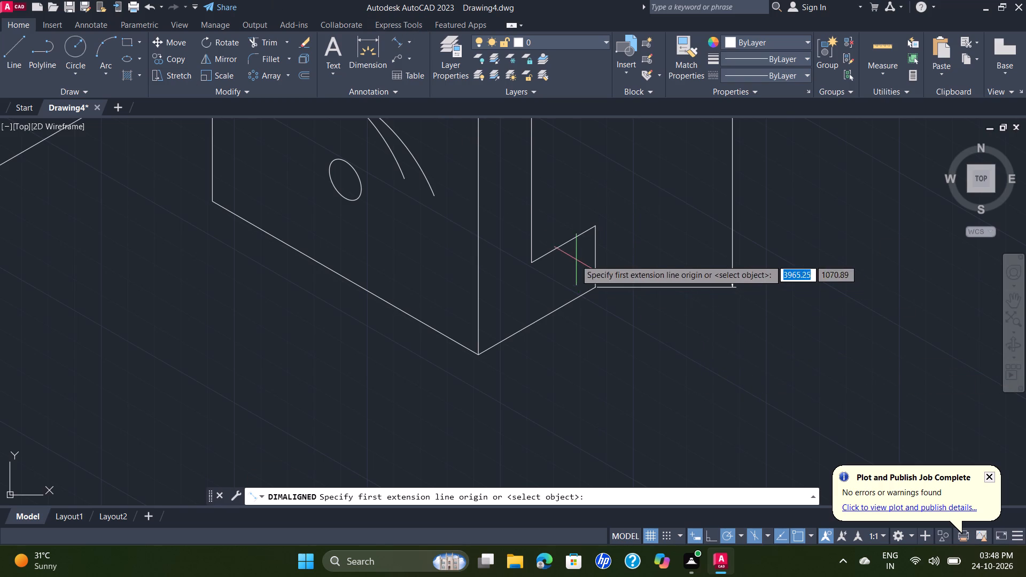
scroll(594, 241, up, 1)
click(595, 218)
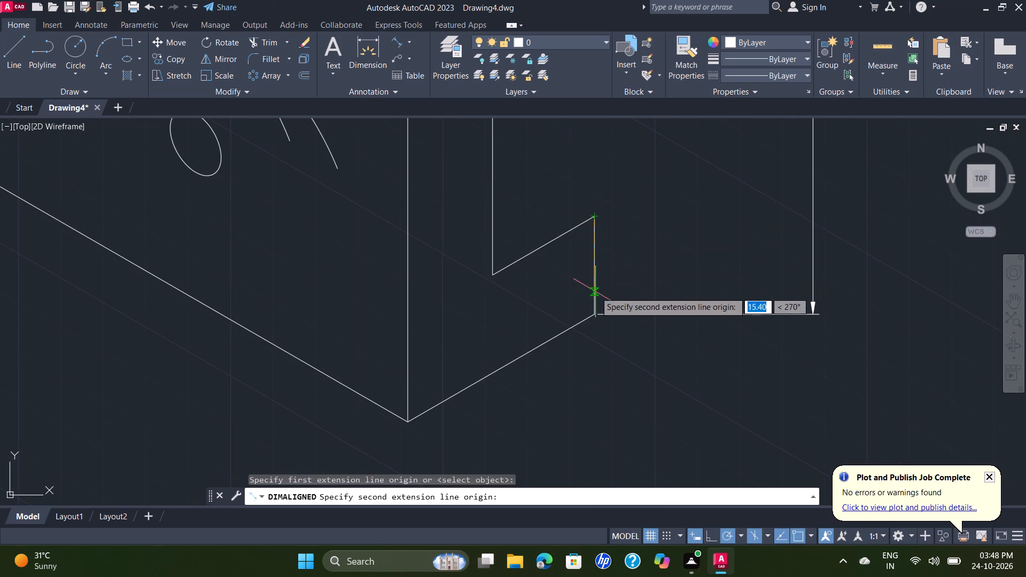
click(596, 315)
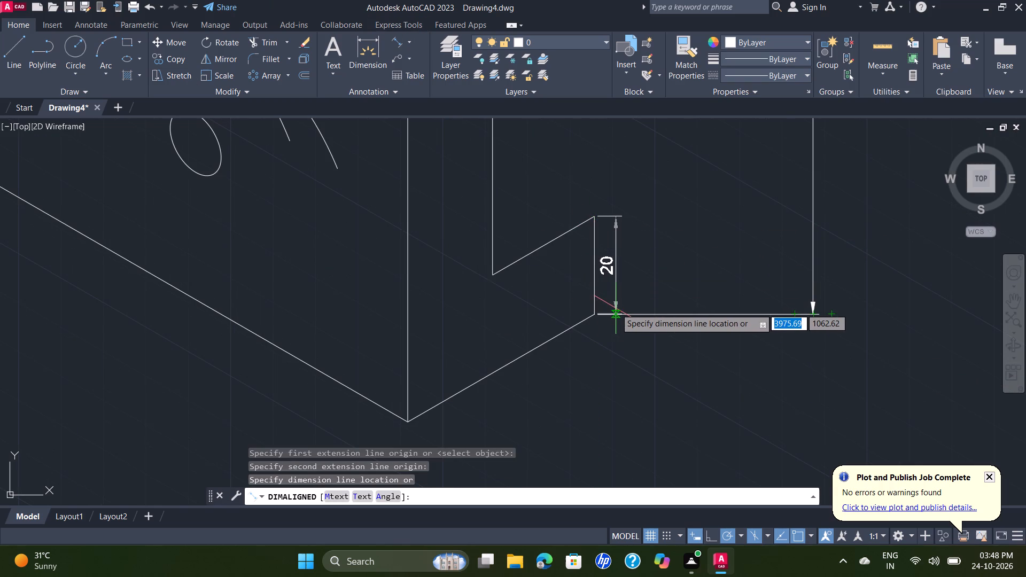
click(671, 308)
Add an aligned dimension for the flange's short bottom edge from the front corner to the lip's end, placed below it.
scroll(554, 211, down, 1)
middle_drag(559, 207, 557, 217)
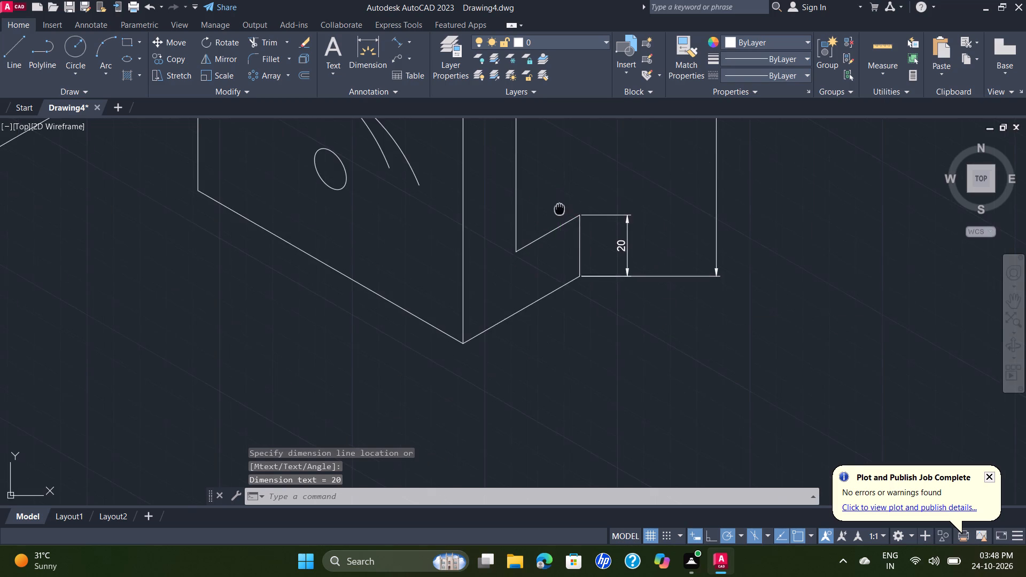
middle_drag(557, 217, 530, 342)
key(space)
scroll(518, 310, down, 2)
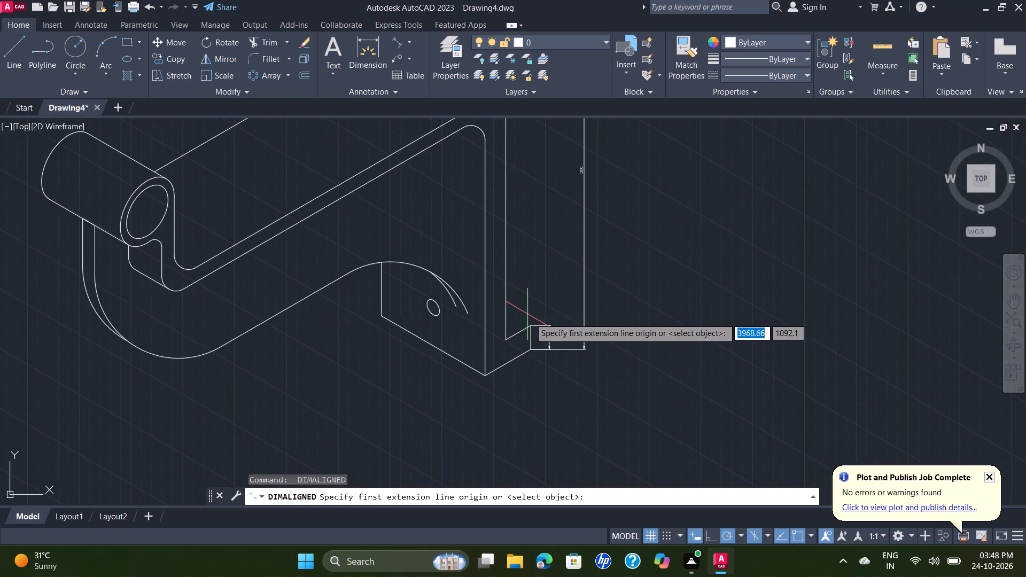
click(488, 375)
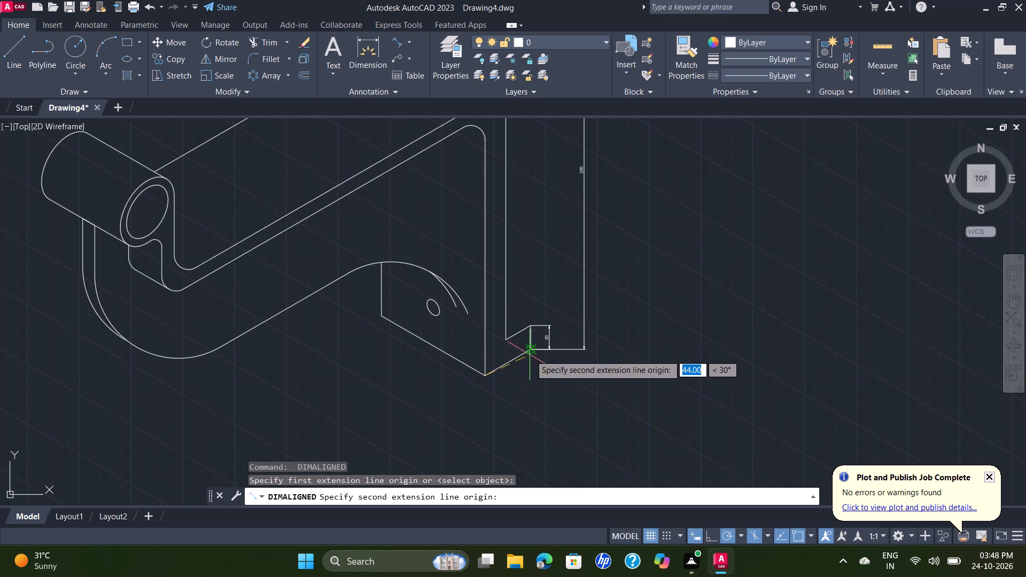
click(534, 348)
click(542, 370)
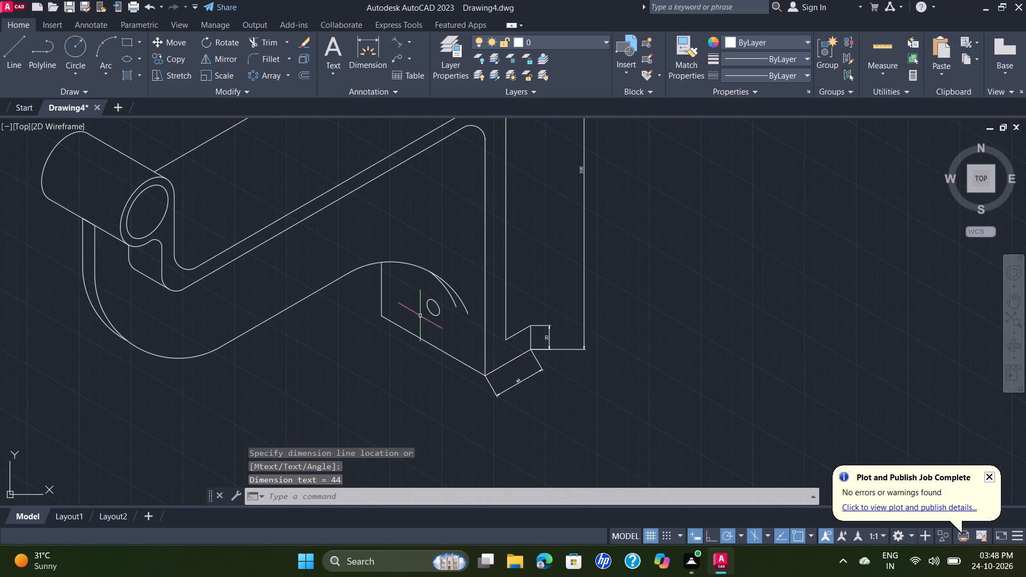
Add an aligned dimension for the flange's long bottom front edge, placed below and parallel to it.
key(space)
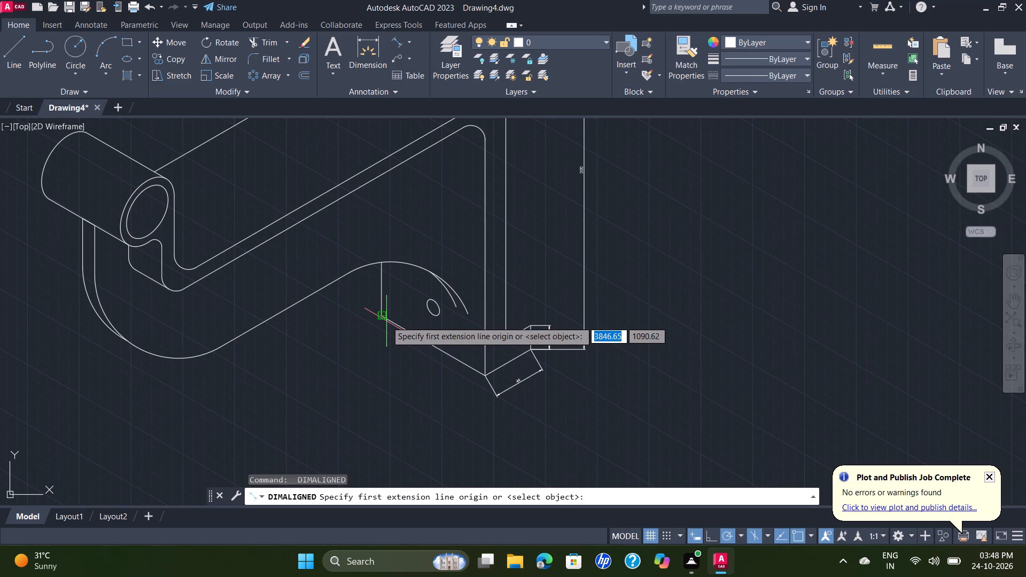
click(382, 317)
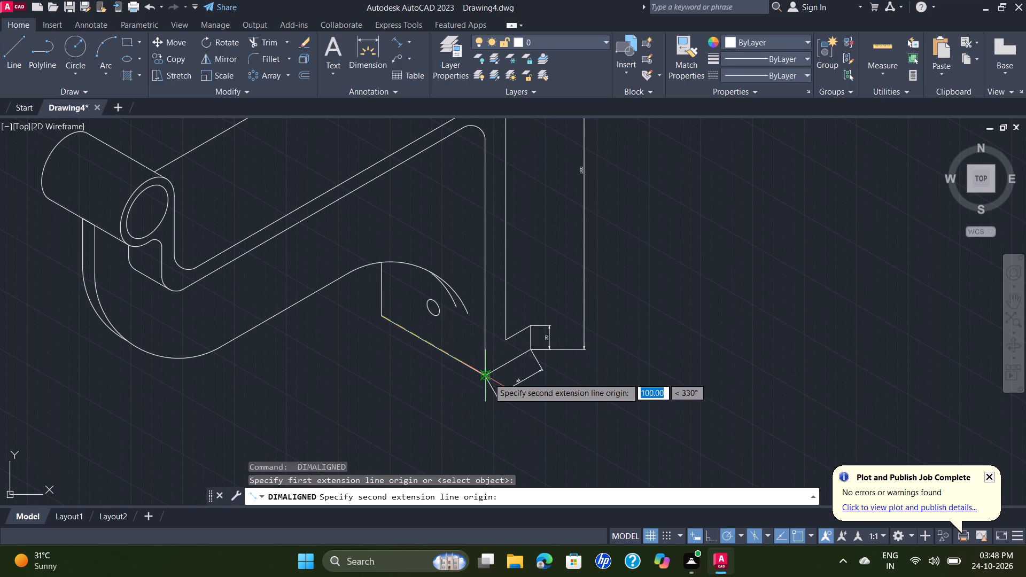
click(488, 376)
click(465, 395)
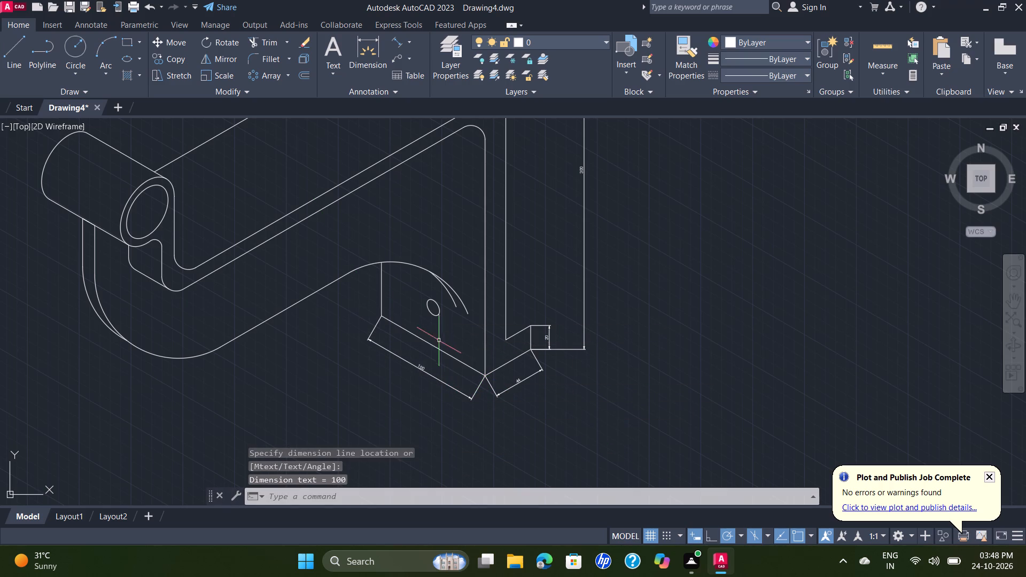
Add a vertical aligned dimension between the two parallel sloping edges of the arm, placed within the gap between them.
scroll(479, 254, down, 1)
middle_drag(479, 254, 449, 329)
scroll(471, 288, down, 1)
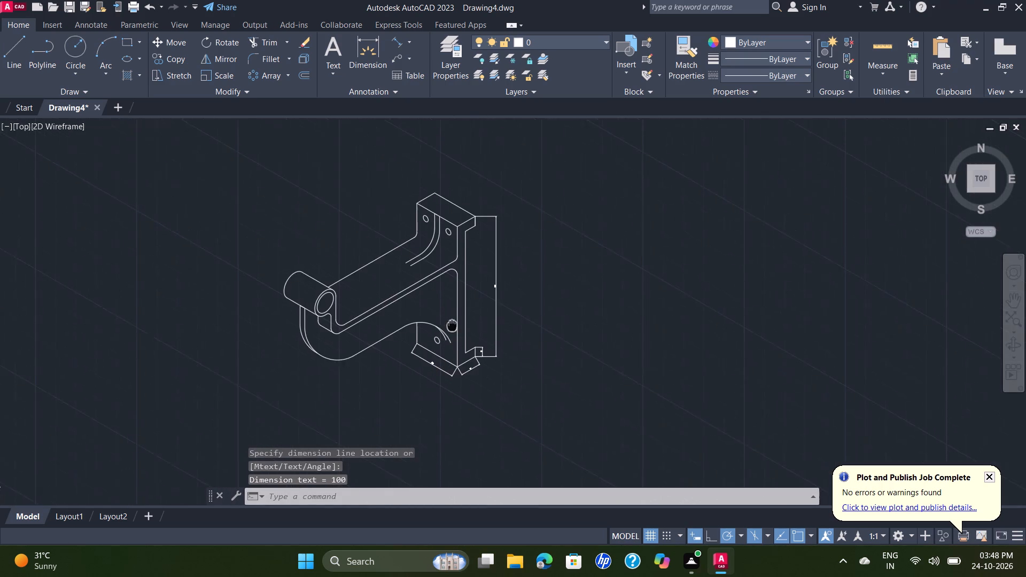
middle_drag(449, 329, 442, 340)
key(space)
scroll(396, 307, up, 2)
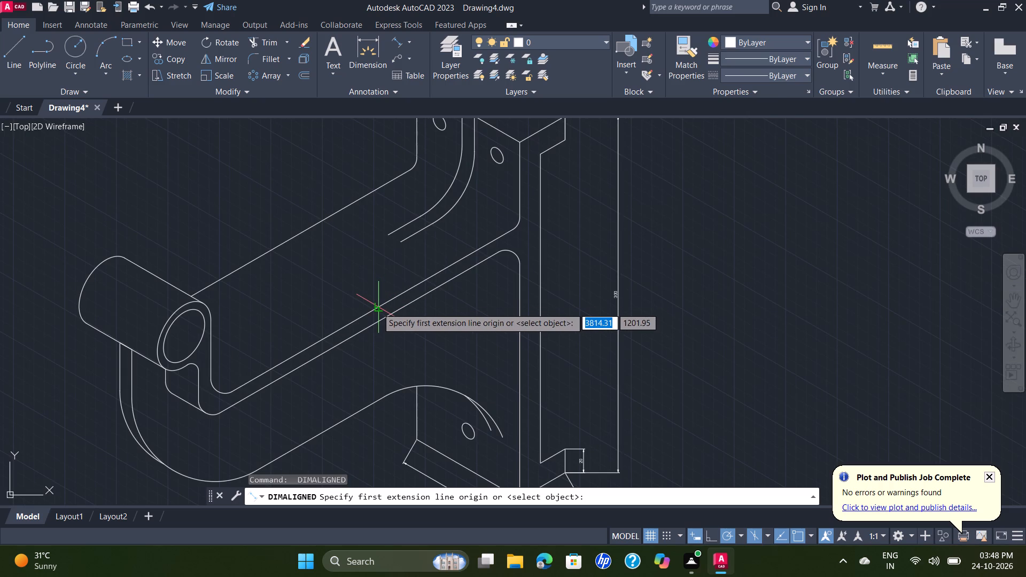
click(377, 308)
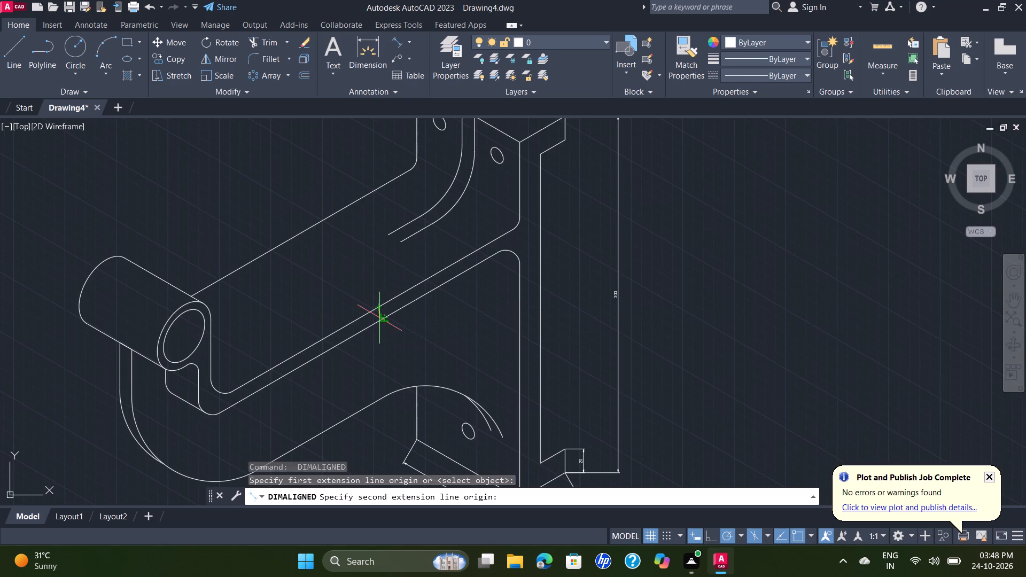
click(379, 322)
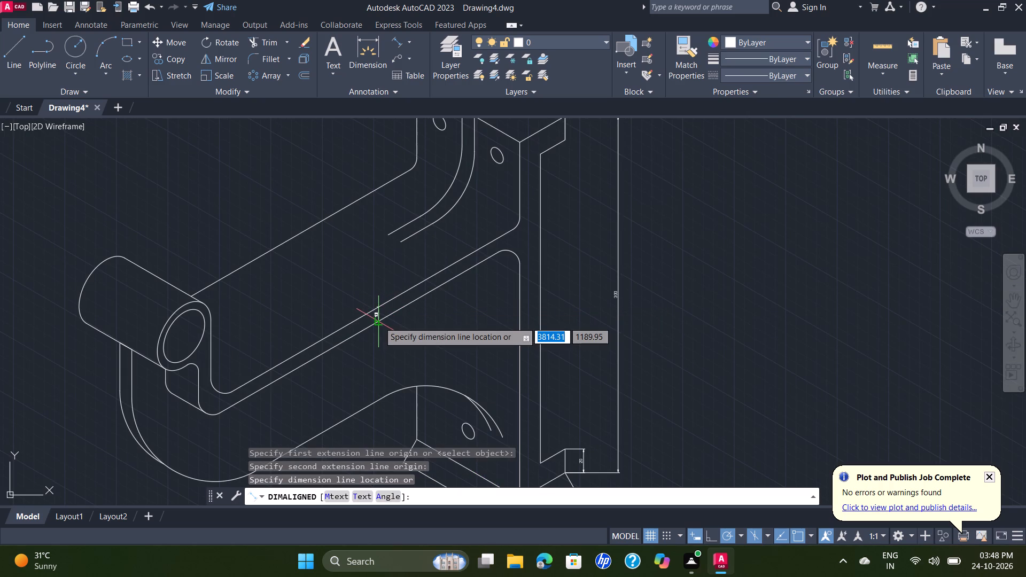
click(382, 322)
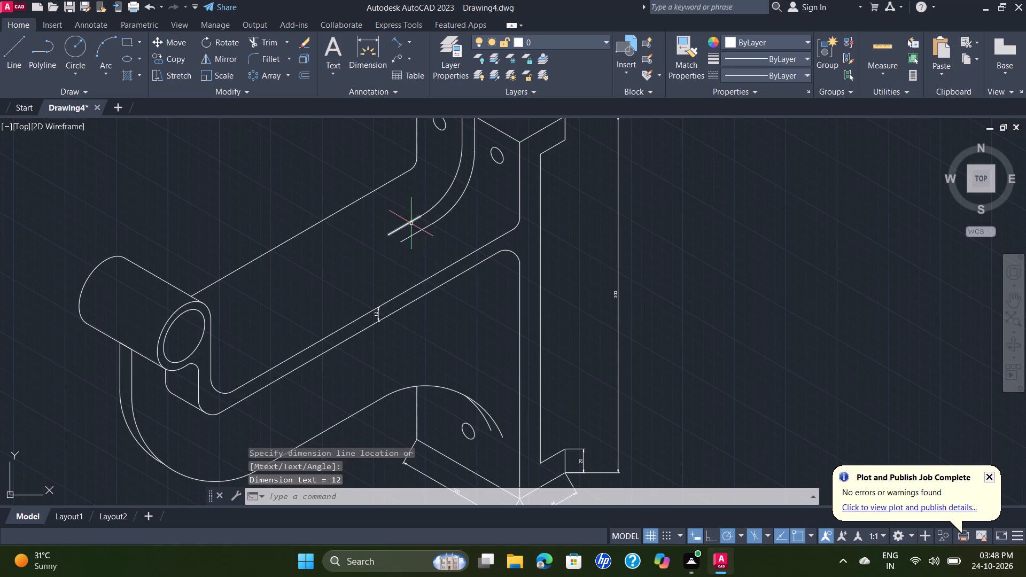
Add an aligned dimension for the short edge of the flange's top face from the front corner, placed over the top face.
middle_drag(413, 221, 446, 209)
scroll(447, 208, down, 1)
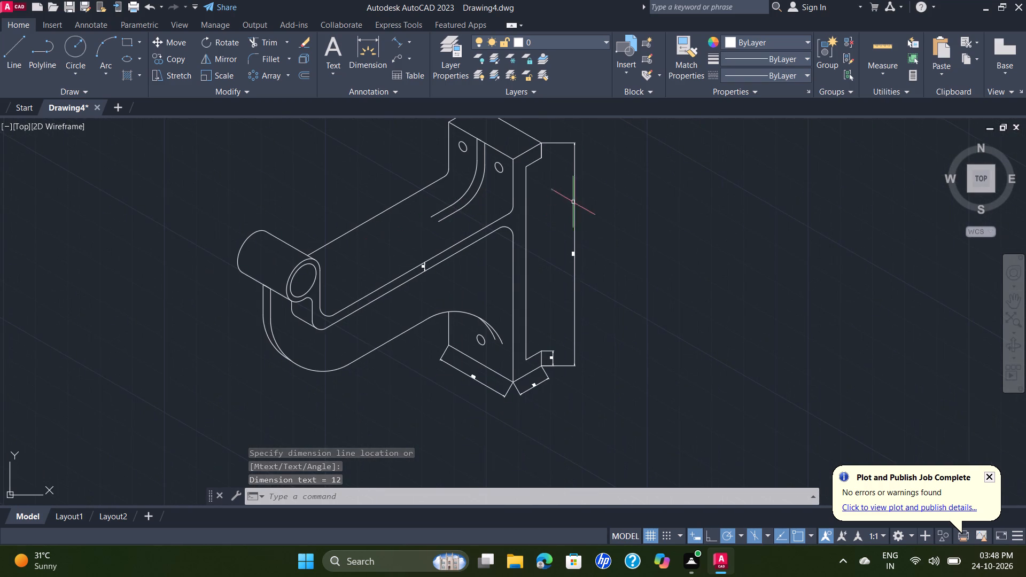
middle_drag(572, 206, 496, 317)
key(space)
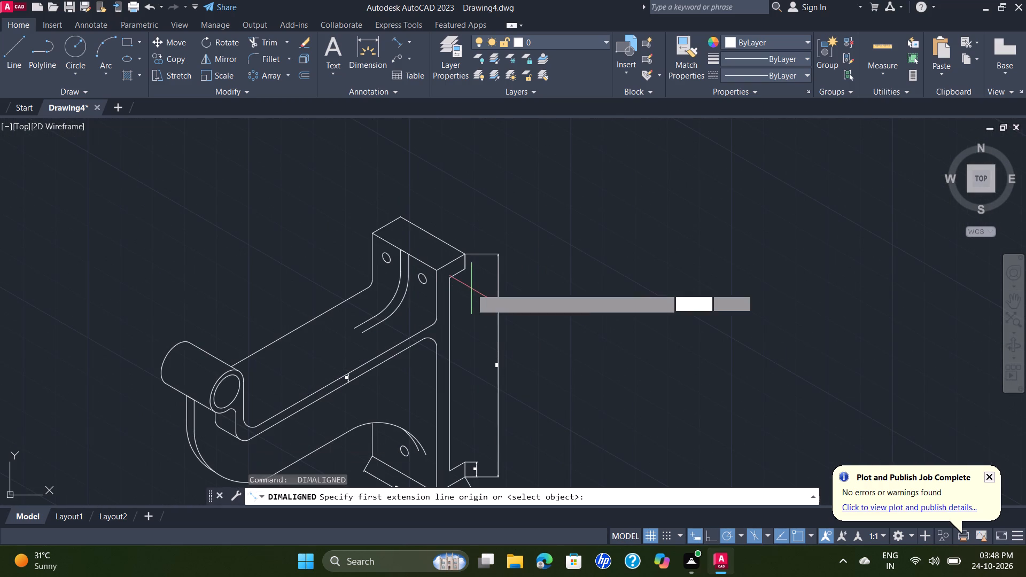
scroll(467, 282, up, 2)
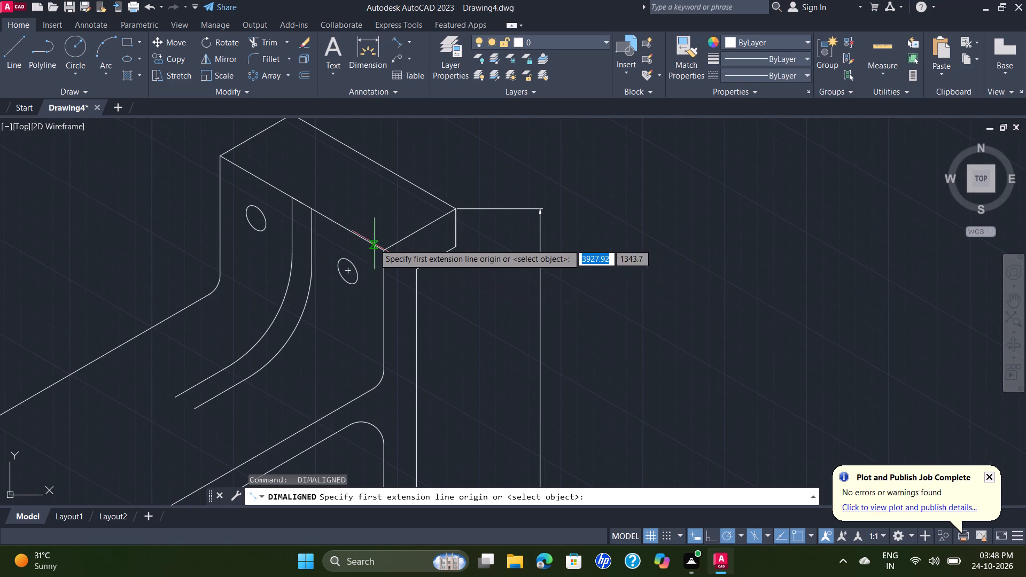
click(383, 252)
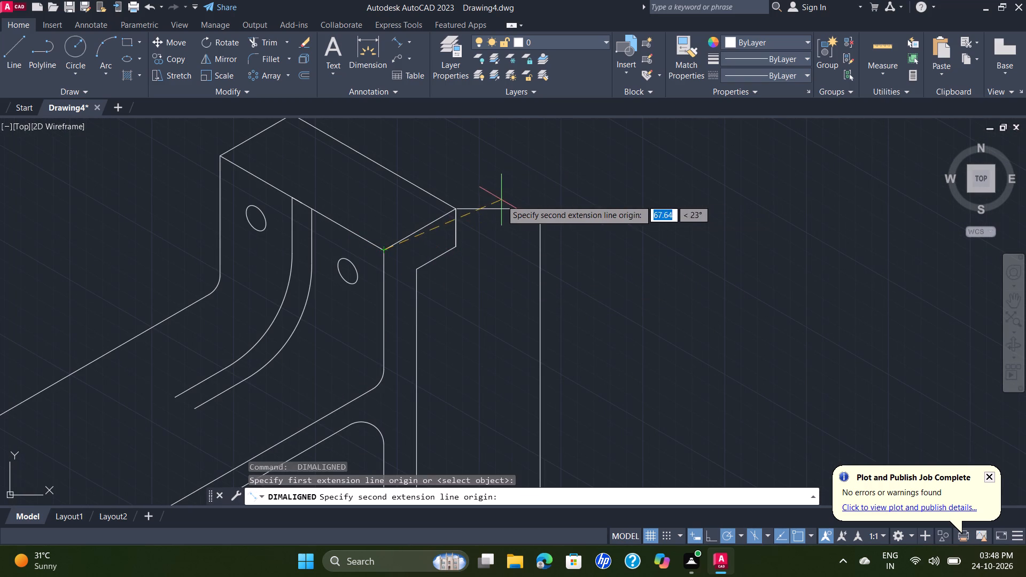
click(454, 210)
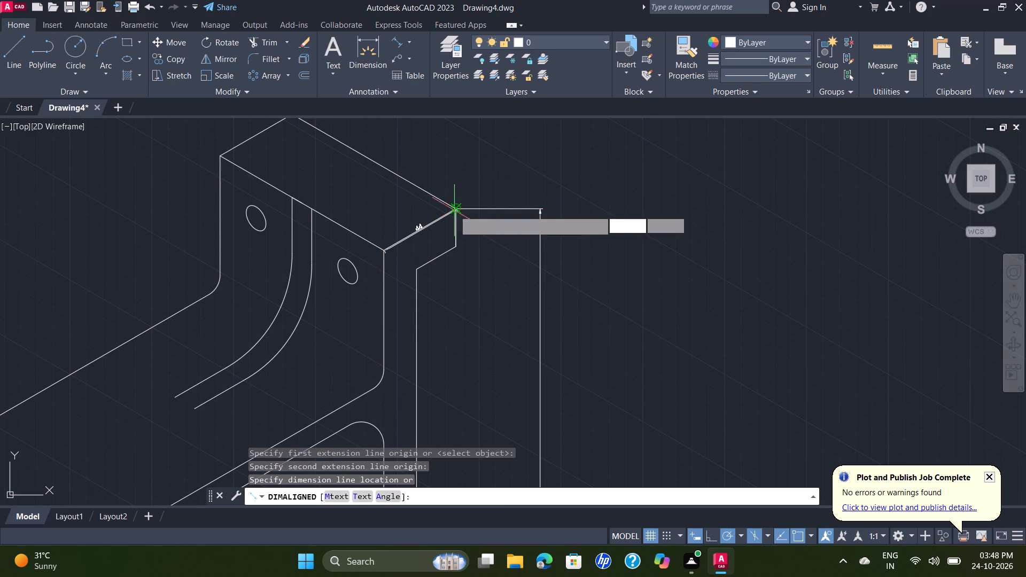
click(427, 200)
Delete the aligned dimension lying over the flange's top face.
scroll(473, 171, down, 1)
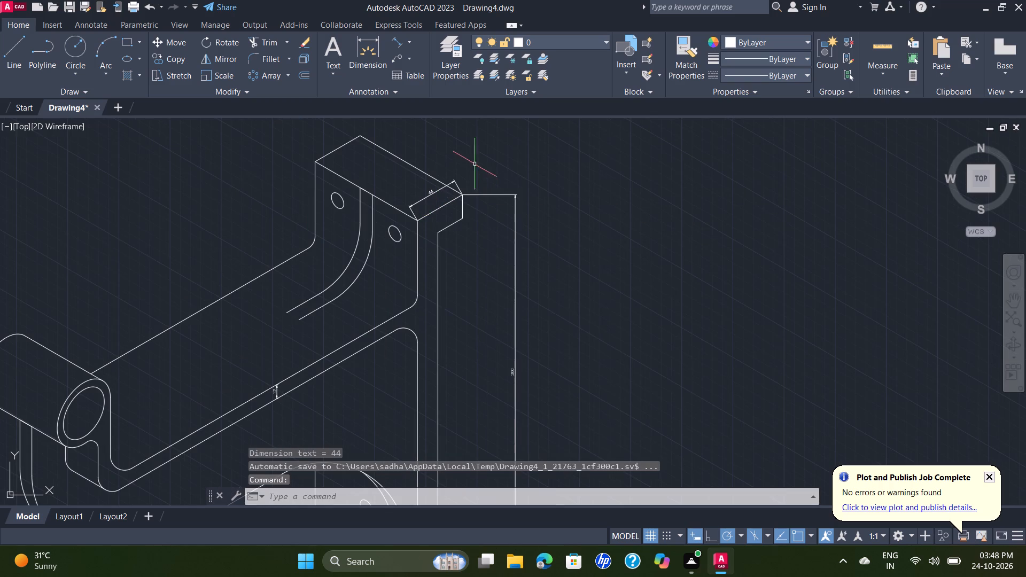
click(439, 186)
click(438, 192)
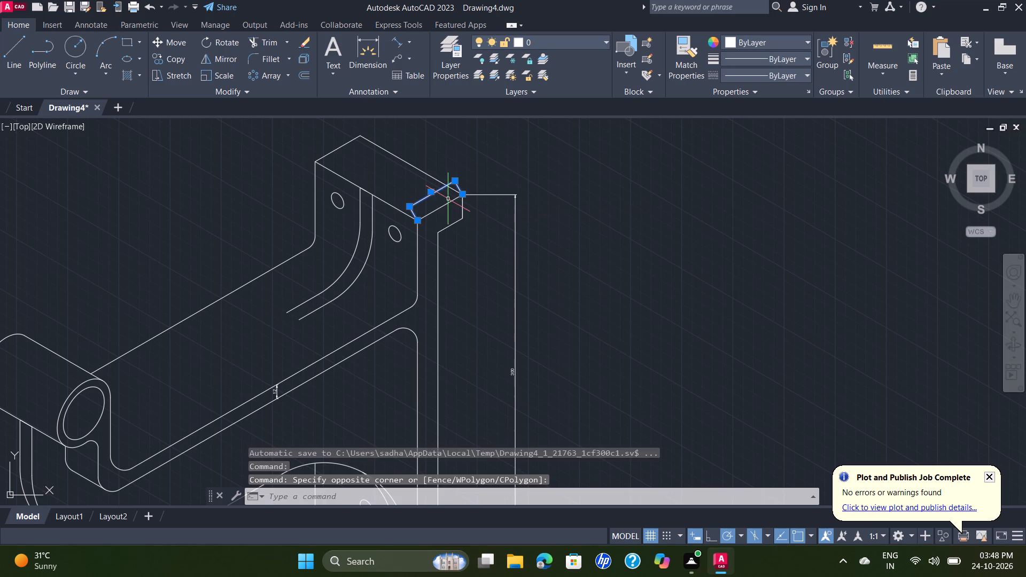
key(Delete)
Add an aligned dimension for the opposite short edge of the flange's top face, placed outside the flange.
click(398, 47)
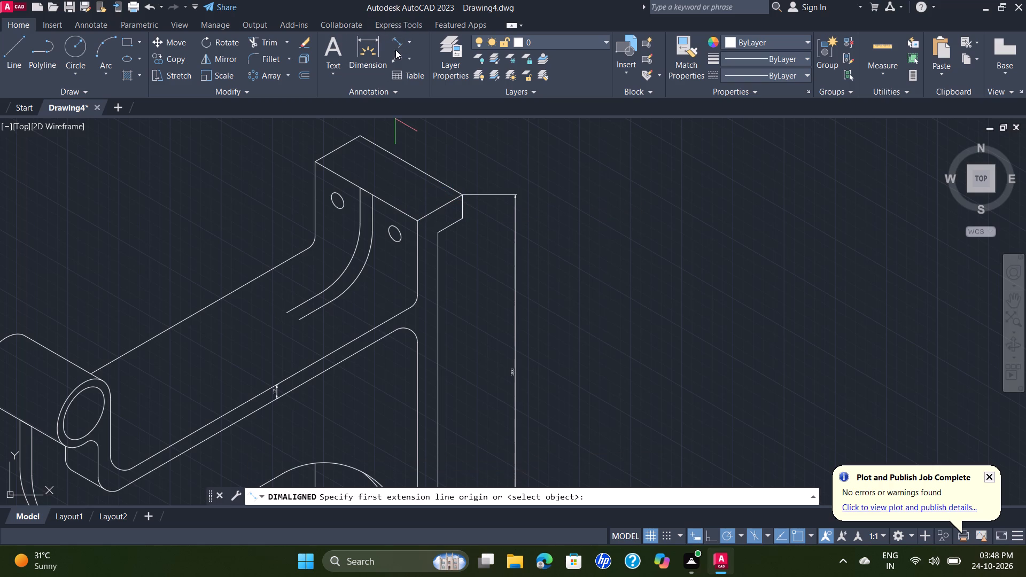
click(318, 162)
click(363, 136)
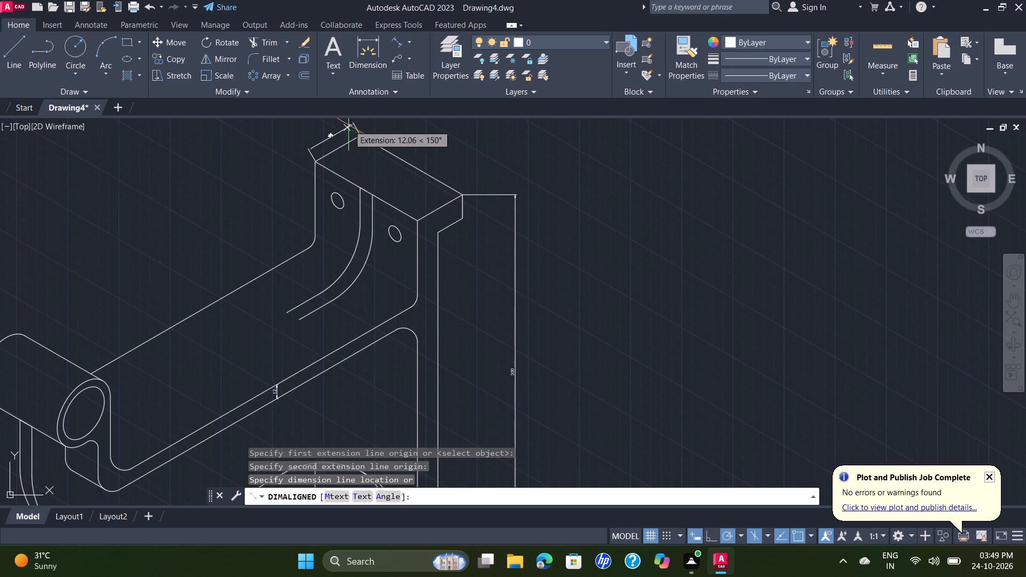
click(346, 124)
Add an aligned dimension for the long back edge of the flange's top face, placed above and outside it.
key(space)
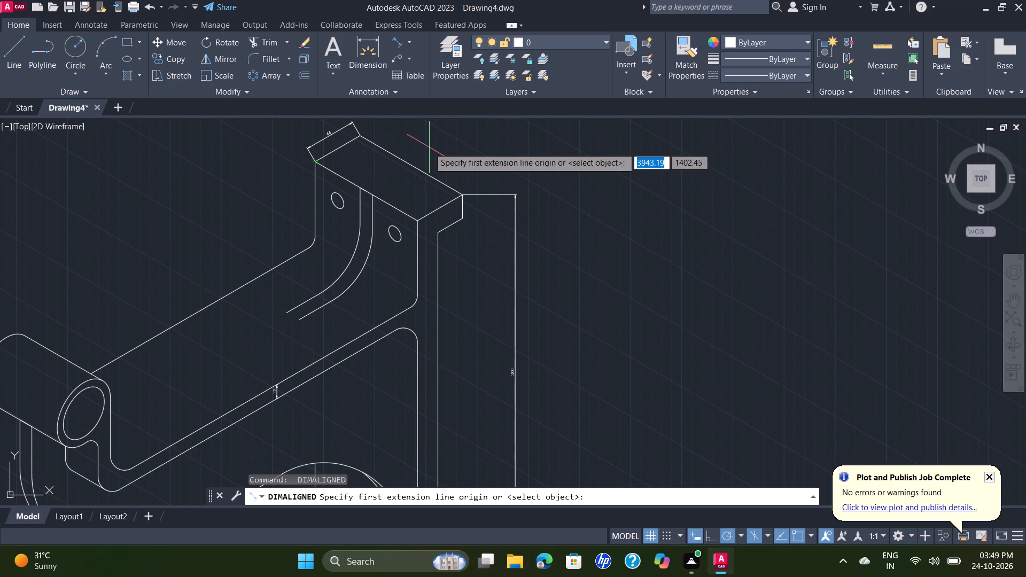
middle_drag(428, 147, 409, 251)
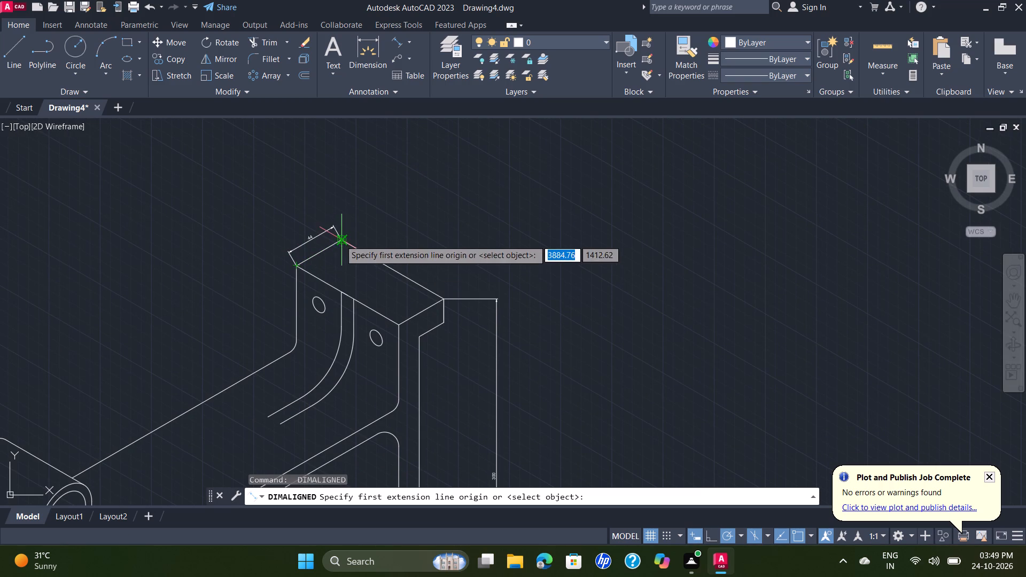
click(340, 240)
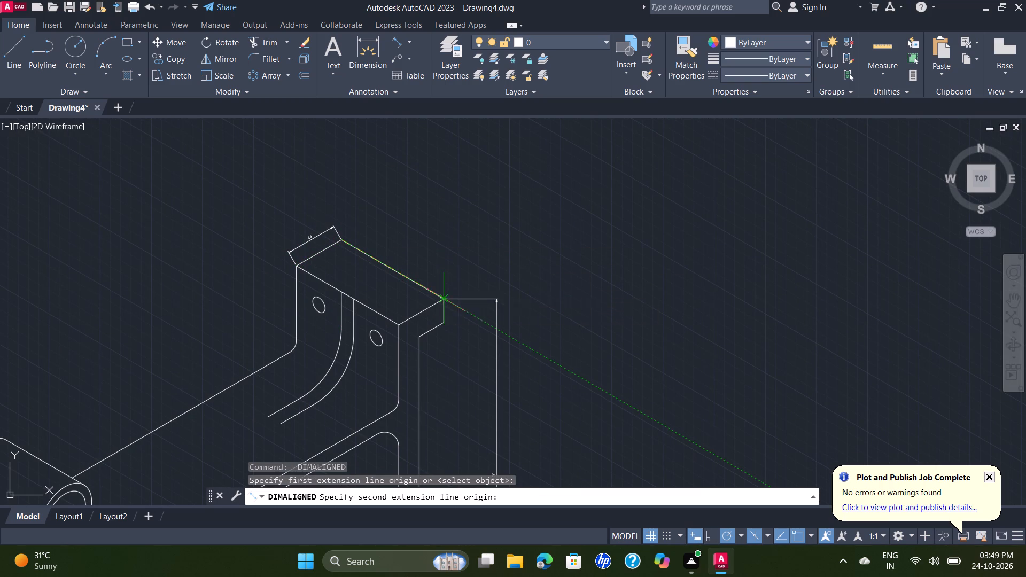
click(443, 298)
click(483, 276)
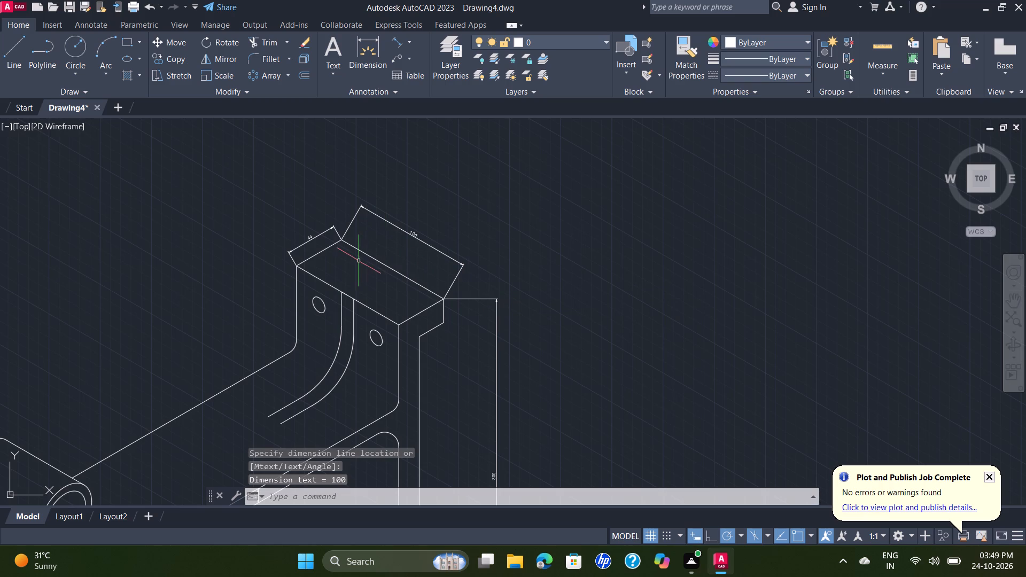
Add an aligned dimension between the centres of the two upper flange holes, placed over the top face.
key(space)
click(316, 308)
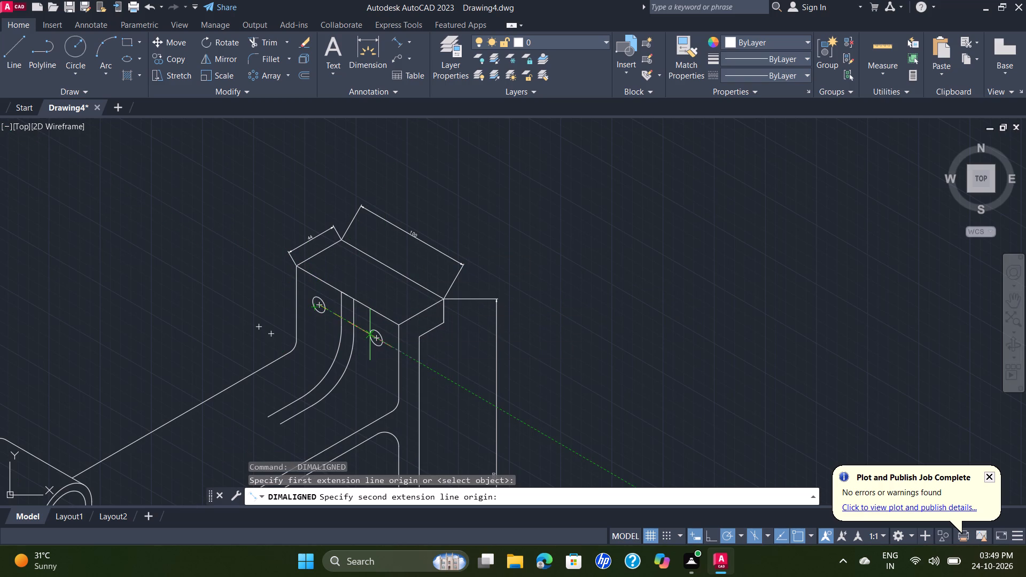
click(378, 339)
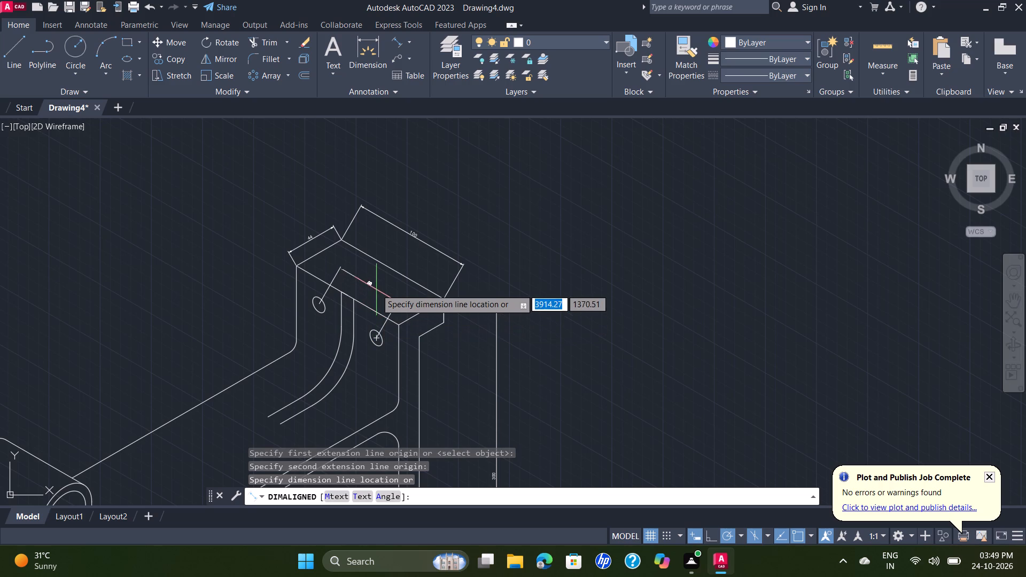
click(375, 287)
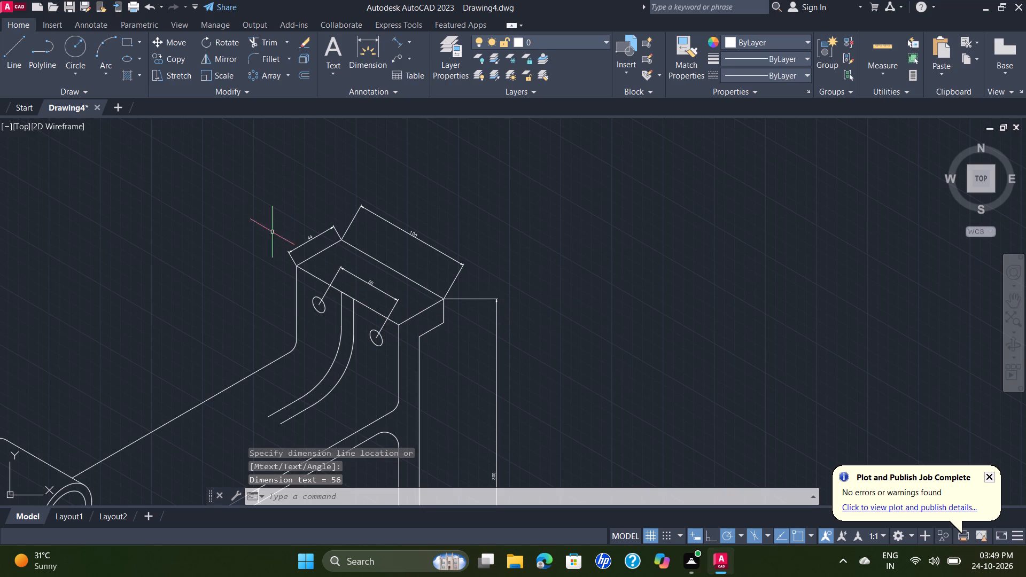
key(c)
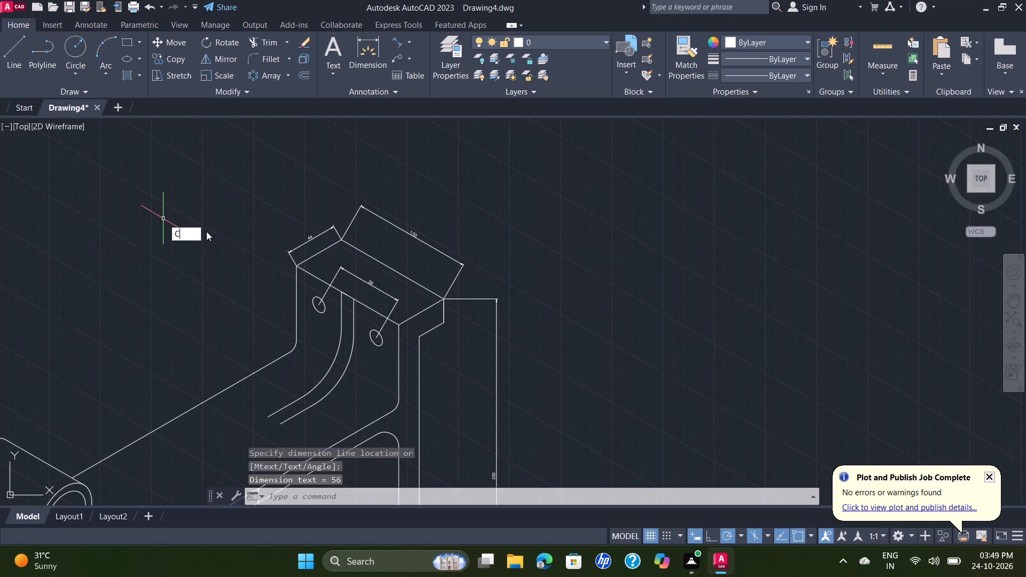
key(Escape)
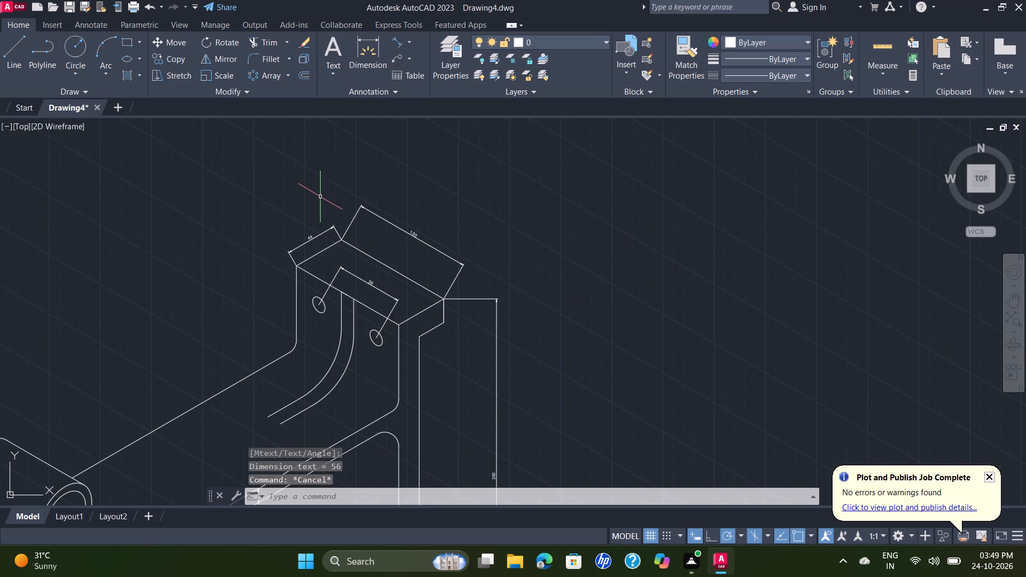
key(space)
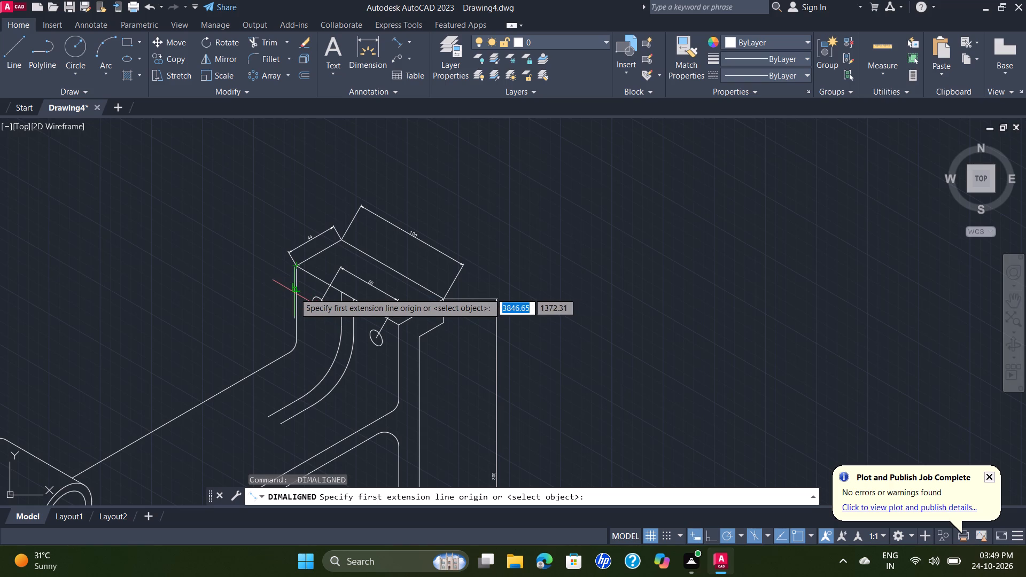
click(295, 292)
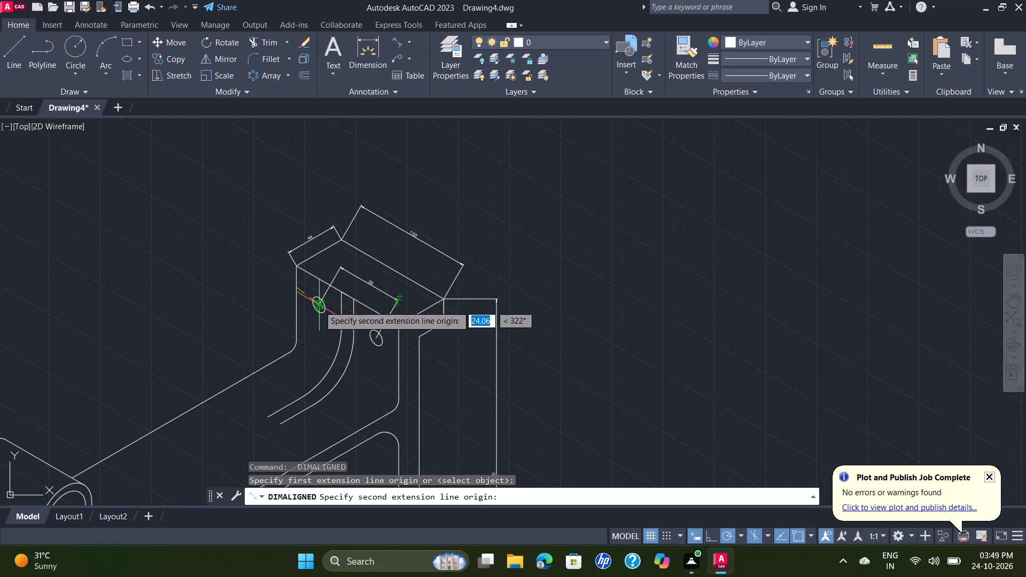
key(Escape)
Add a 22 mm aligned dimension at 150° from the first upper hole's centre to the flange's vertical edge, placed beside the hole-spacing dimension.
key(space)
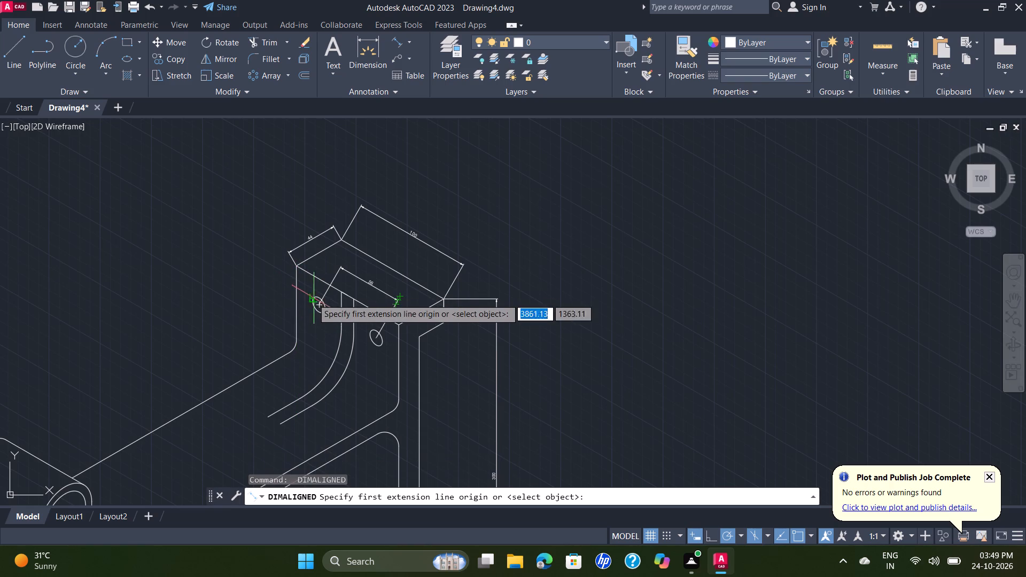
click(316, 303)
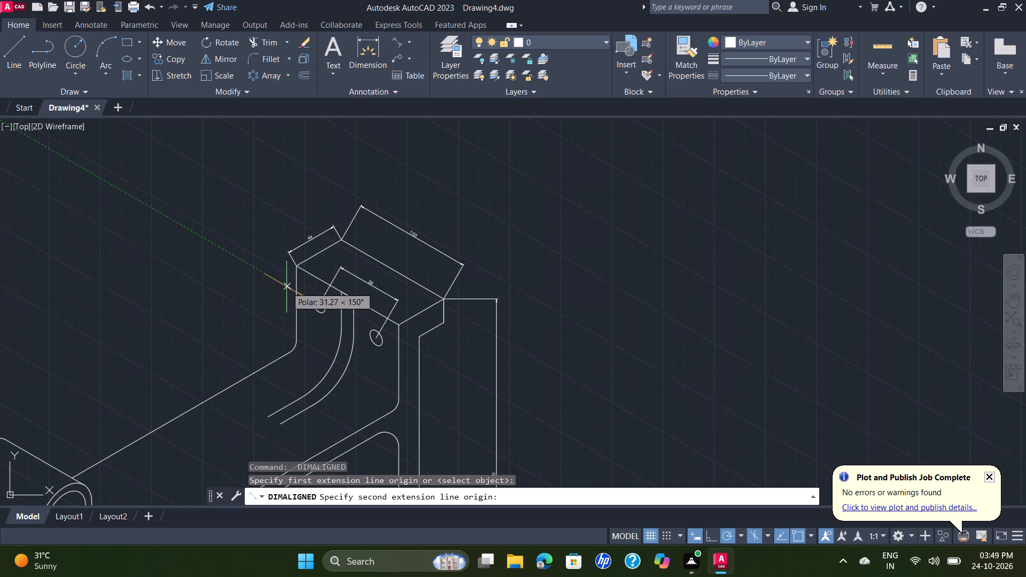
text(22)
key(Return)
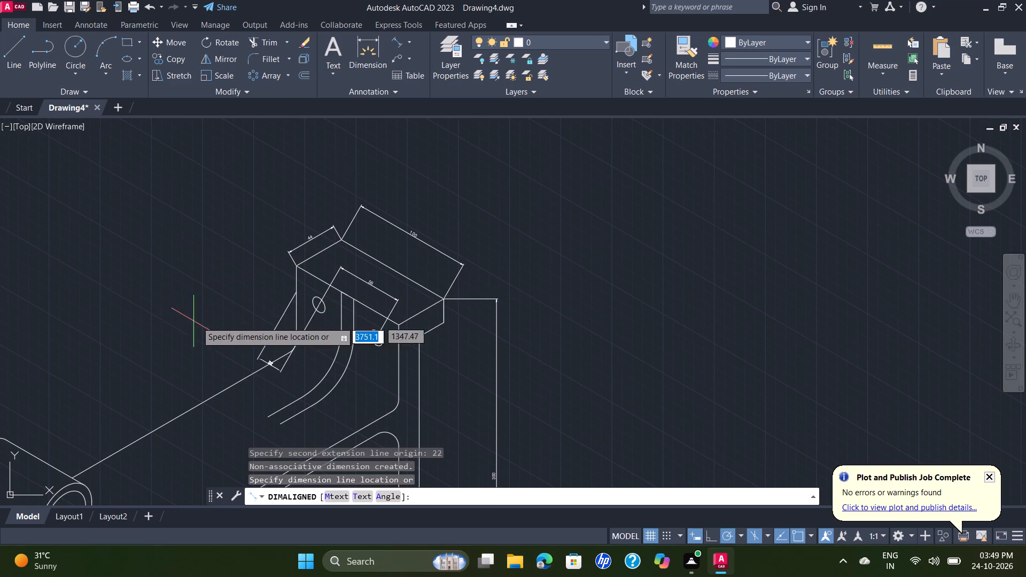
scroll(317, 279, up, 2)
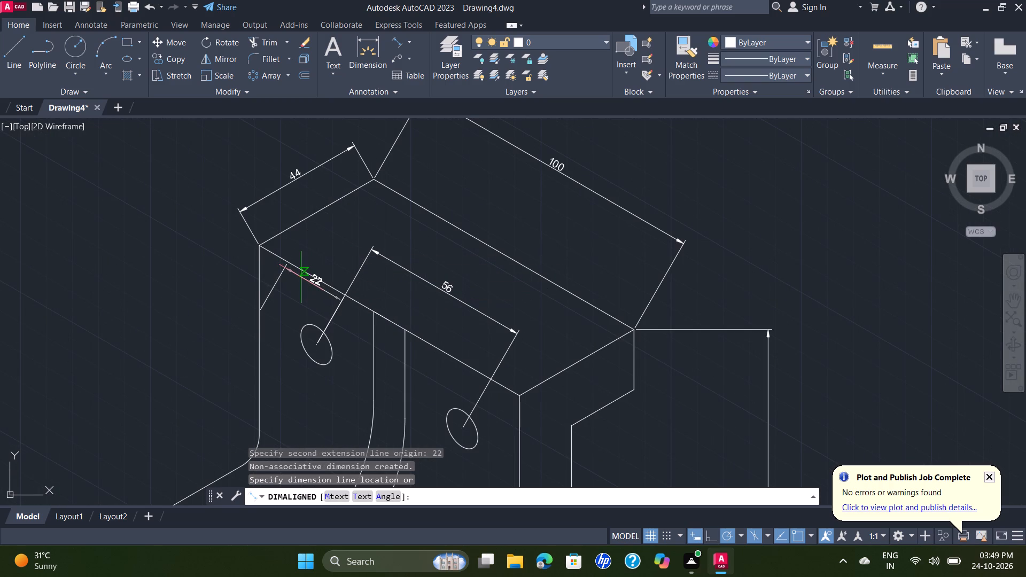
click(327, 259)
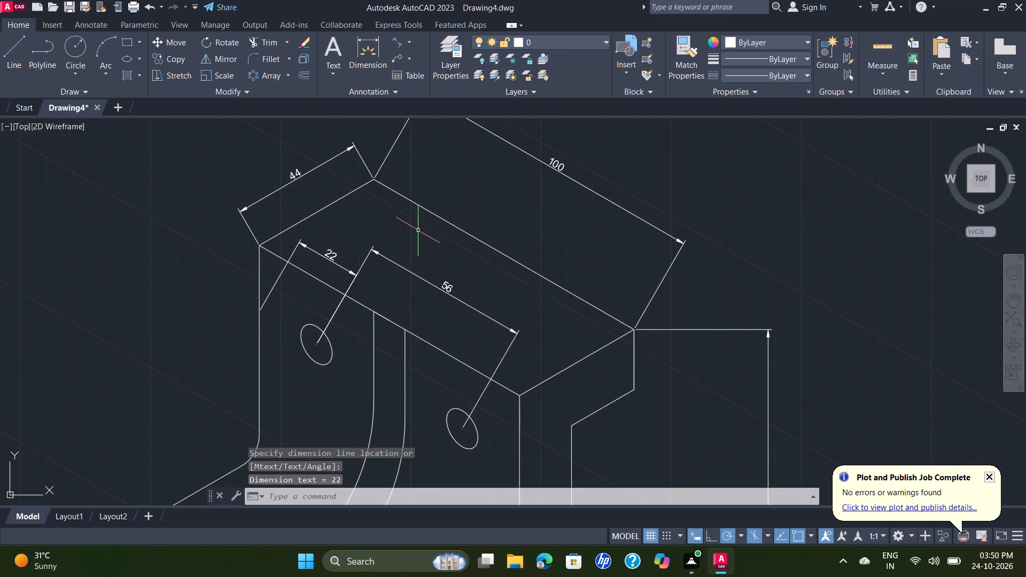
scroll(418, 230, down, 1)
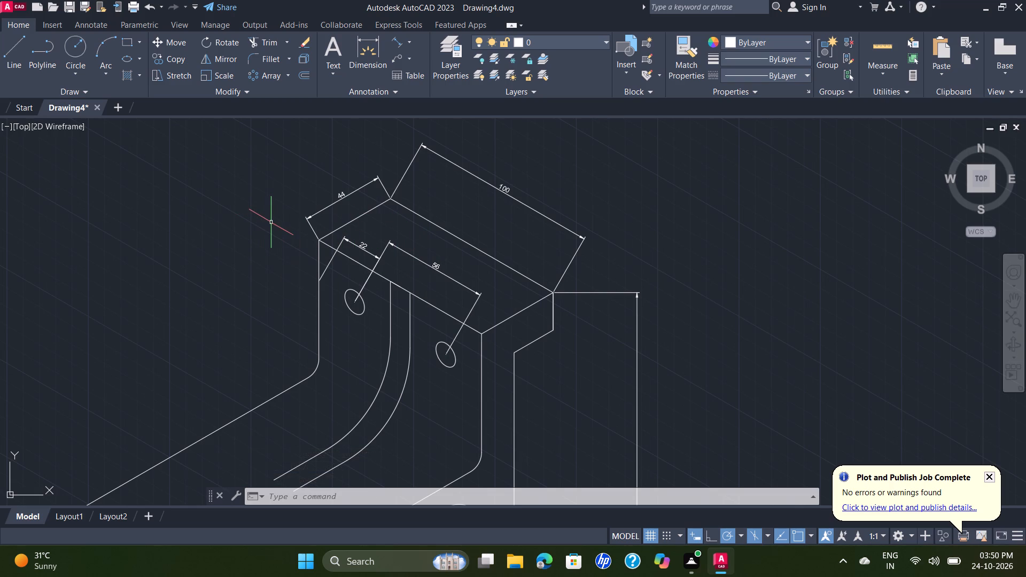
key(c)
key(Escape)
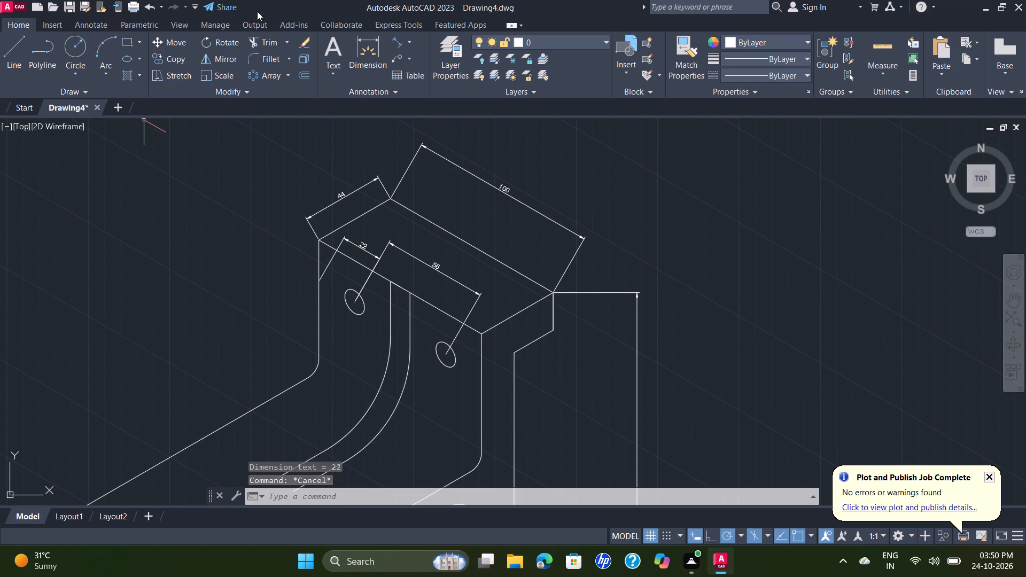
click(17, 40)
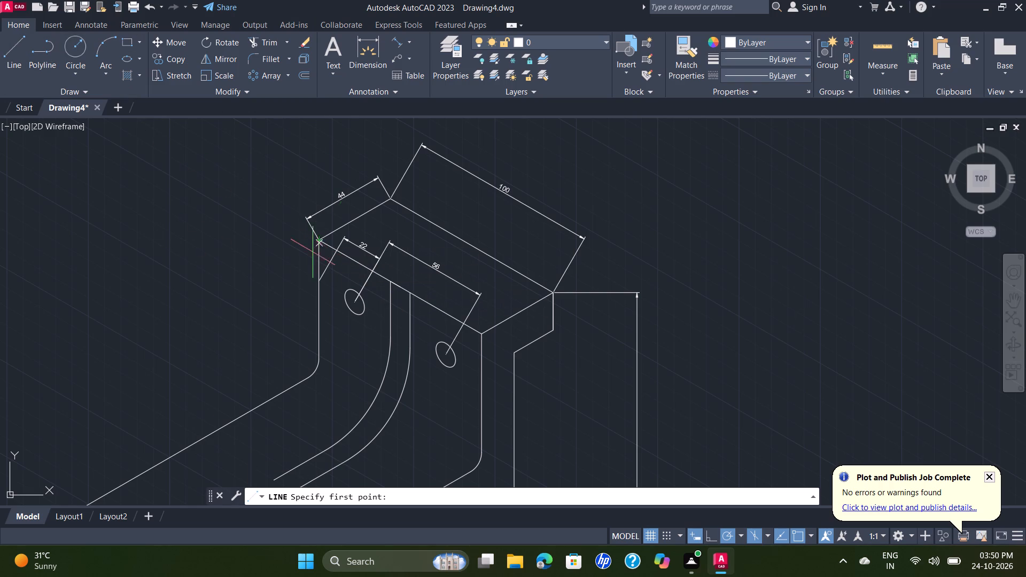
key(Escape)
Add a 70 mm vertical aligned dimension down from the flange's front top corner above the arm's back edge, placed outside the flange.
click(397, 44)
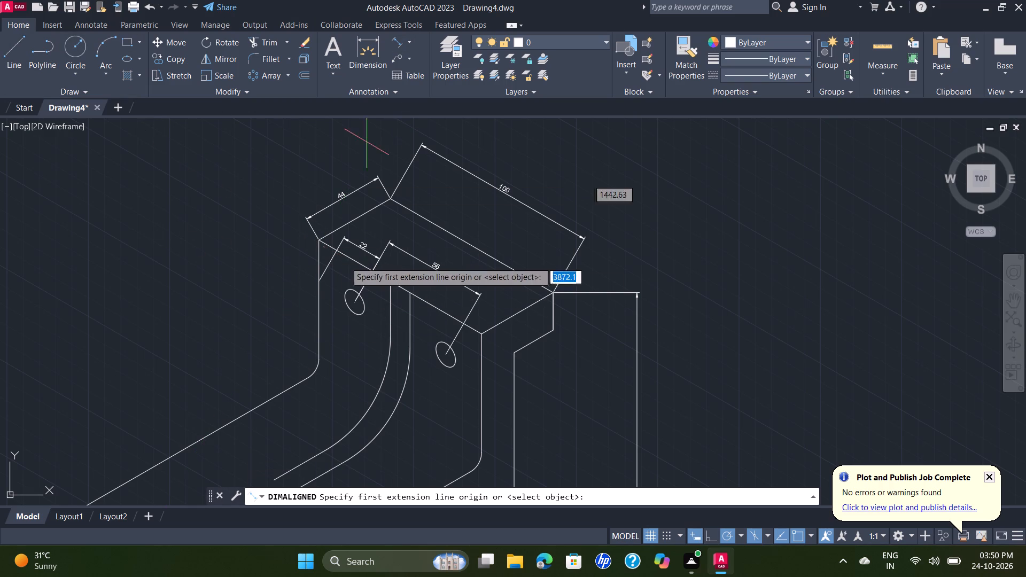
click(321, 239)
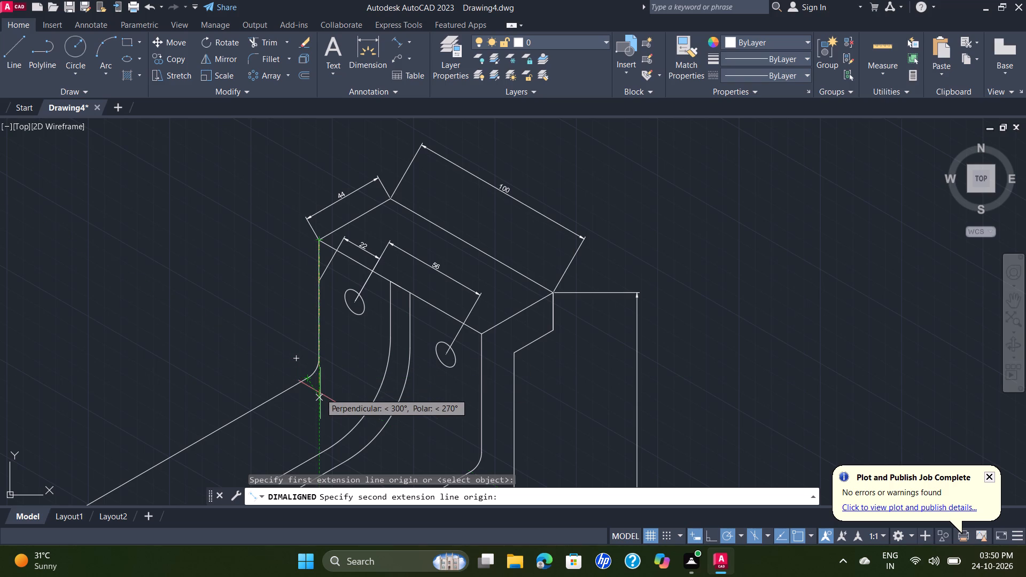
text(70)
key(Return)
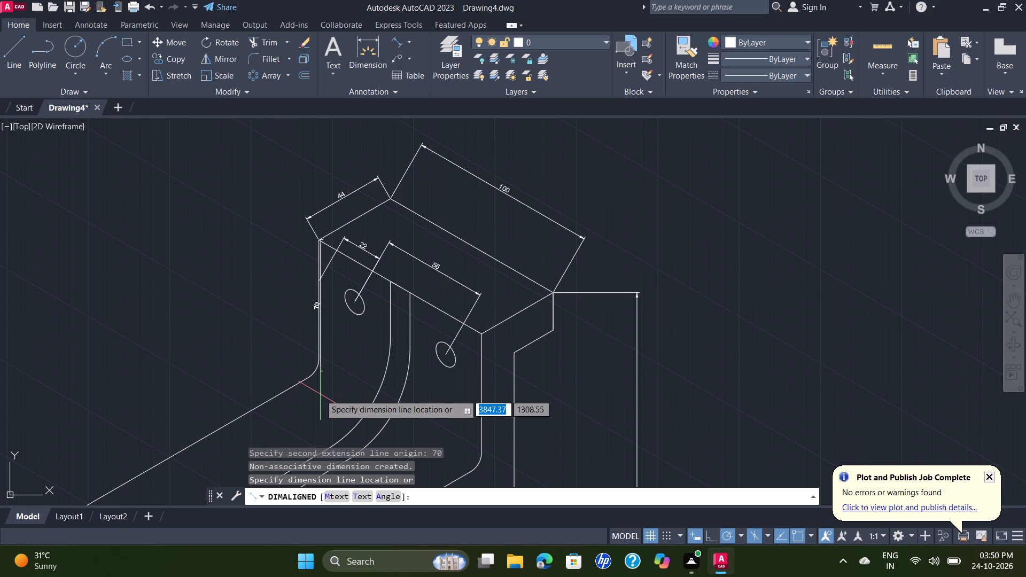
click(277, 379)
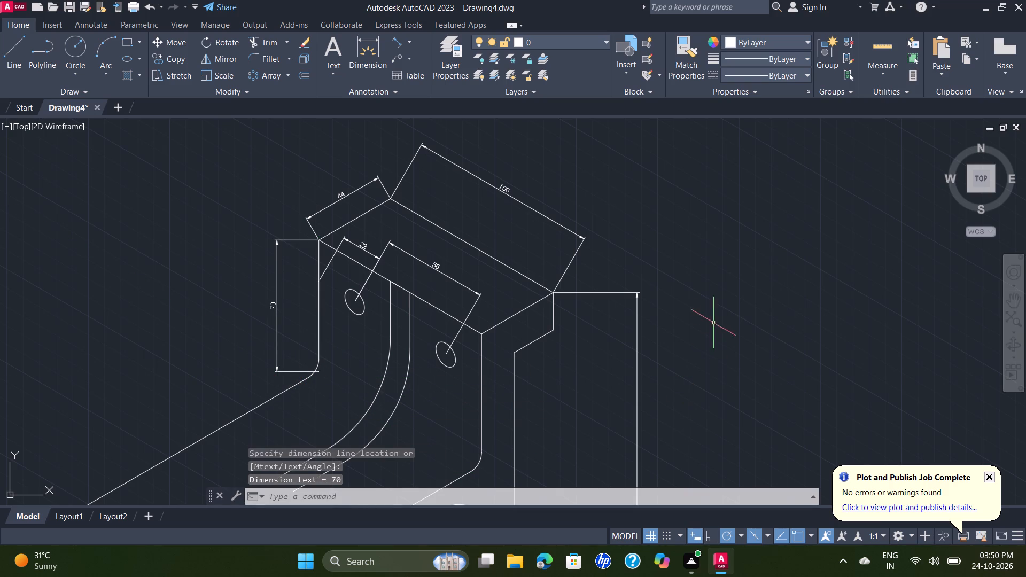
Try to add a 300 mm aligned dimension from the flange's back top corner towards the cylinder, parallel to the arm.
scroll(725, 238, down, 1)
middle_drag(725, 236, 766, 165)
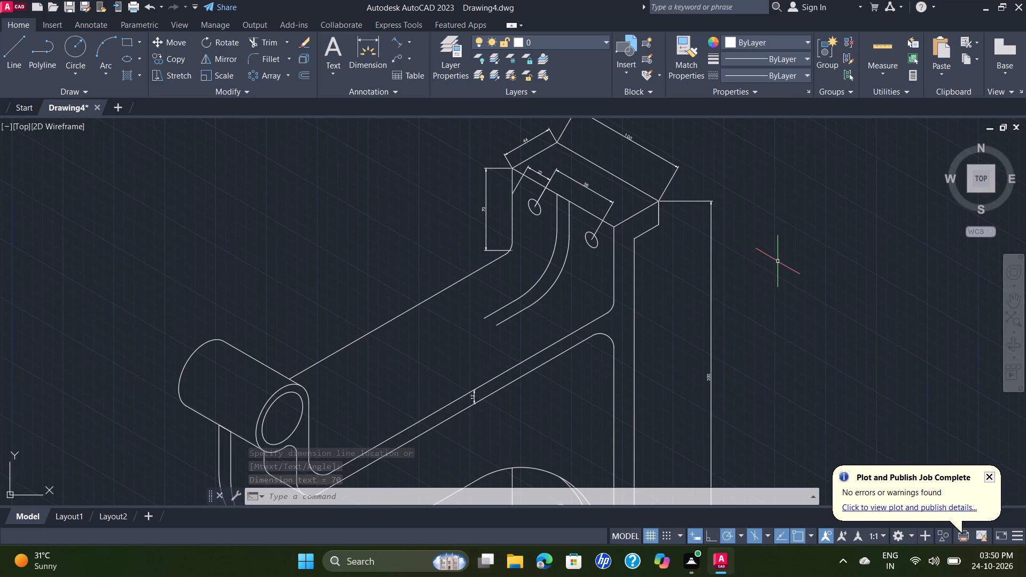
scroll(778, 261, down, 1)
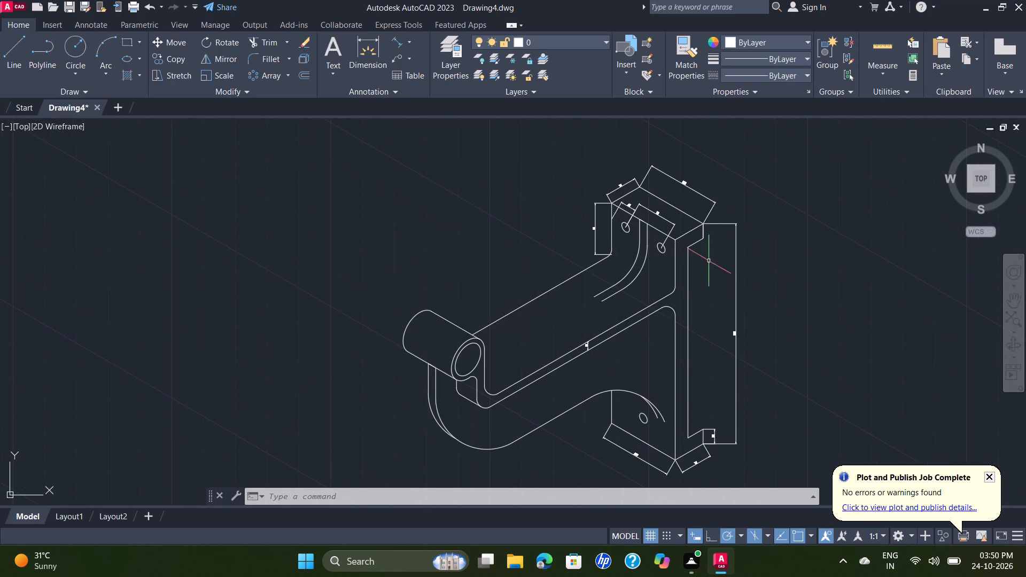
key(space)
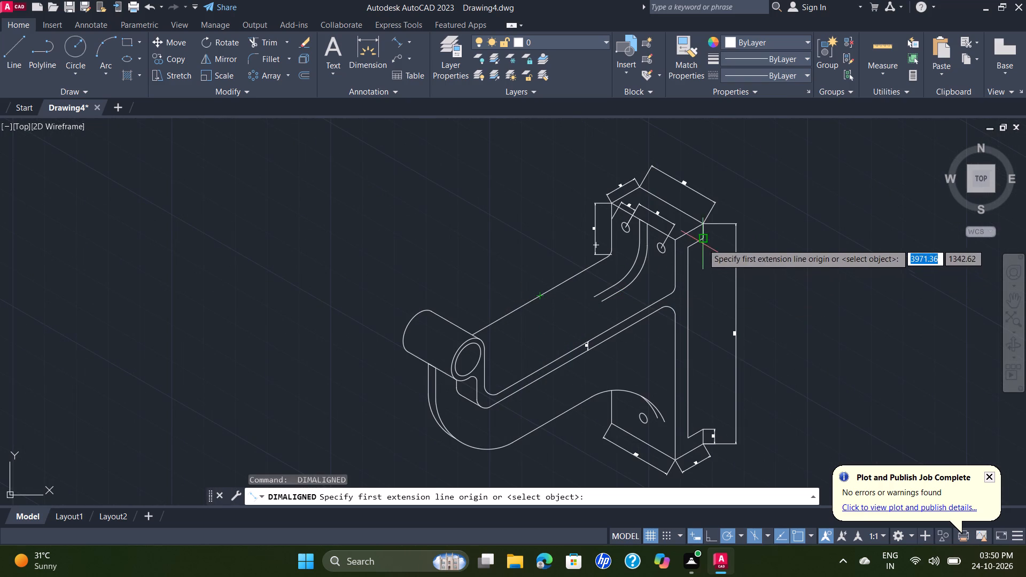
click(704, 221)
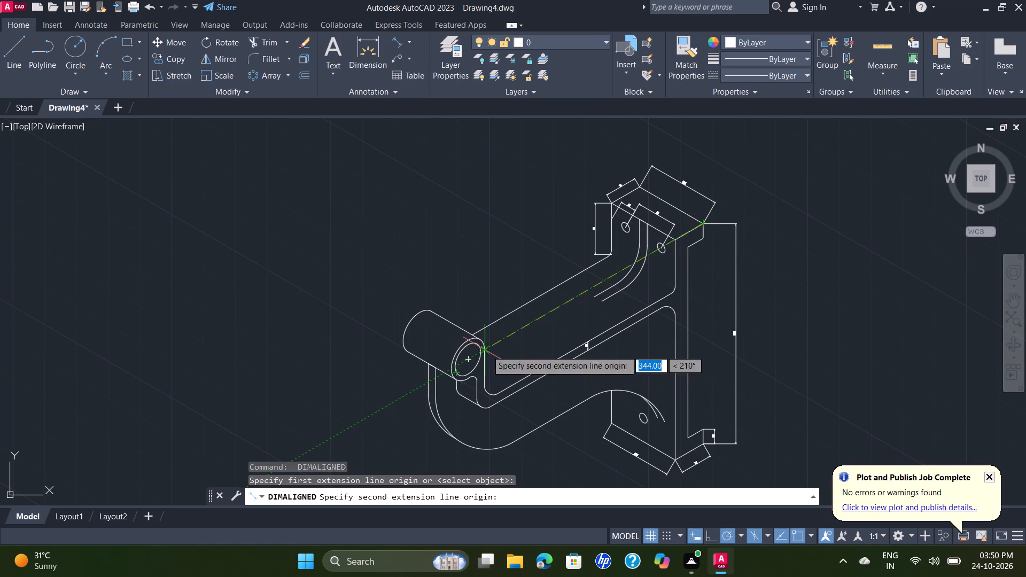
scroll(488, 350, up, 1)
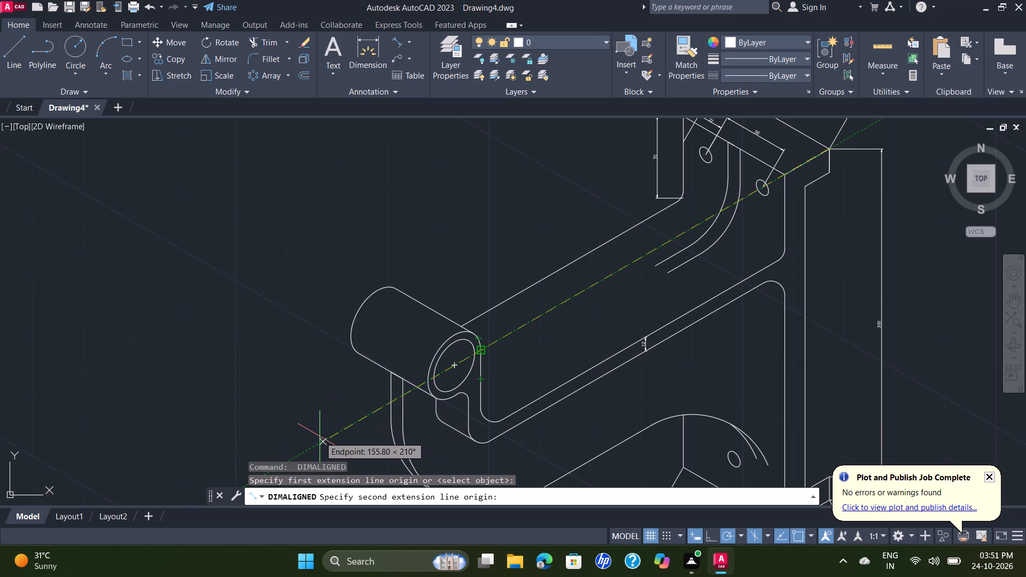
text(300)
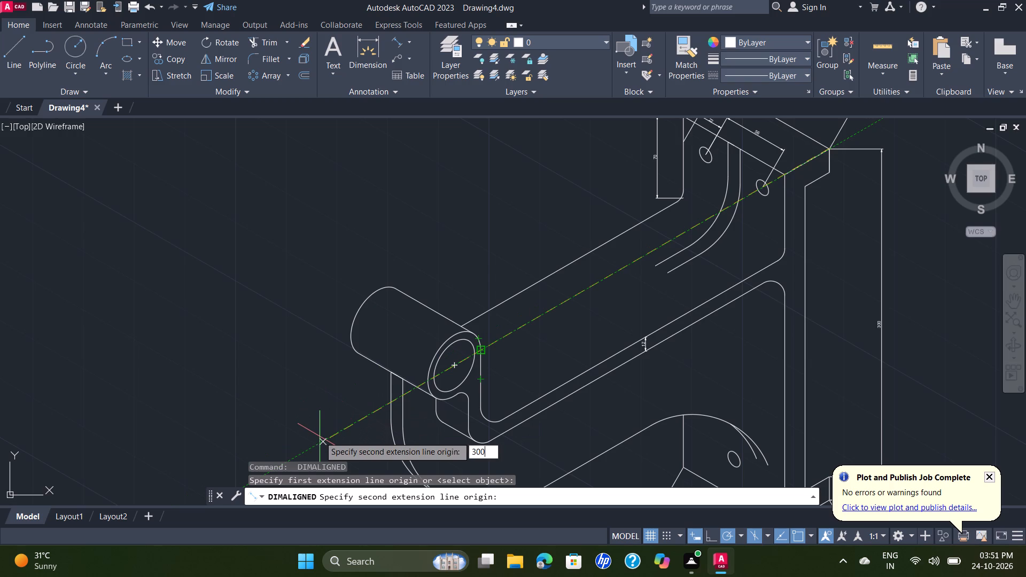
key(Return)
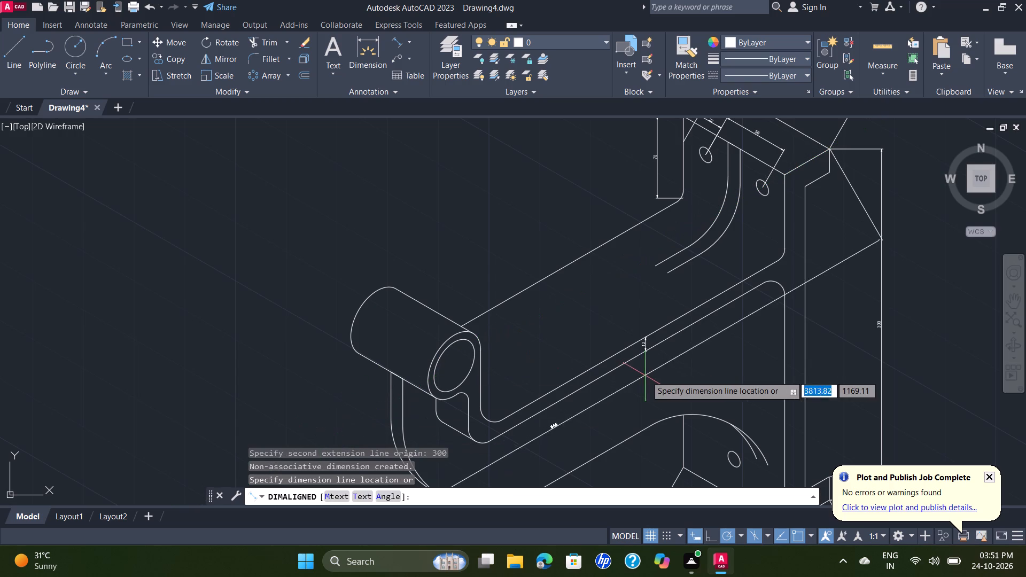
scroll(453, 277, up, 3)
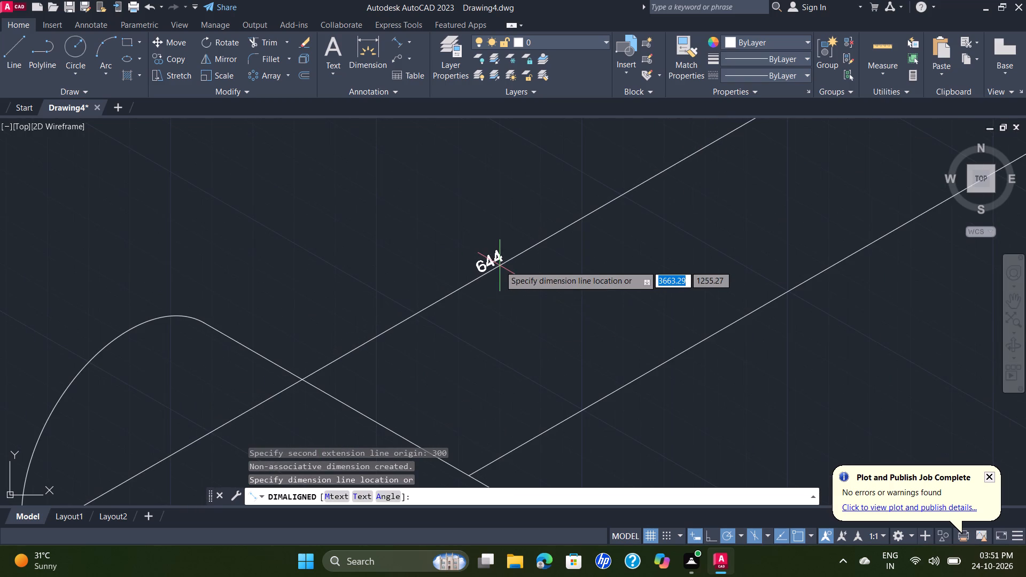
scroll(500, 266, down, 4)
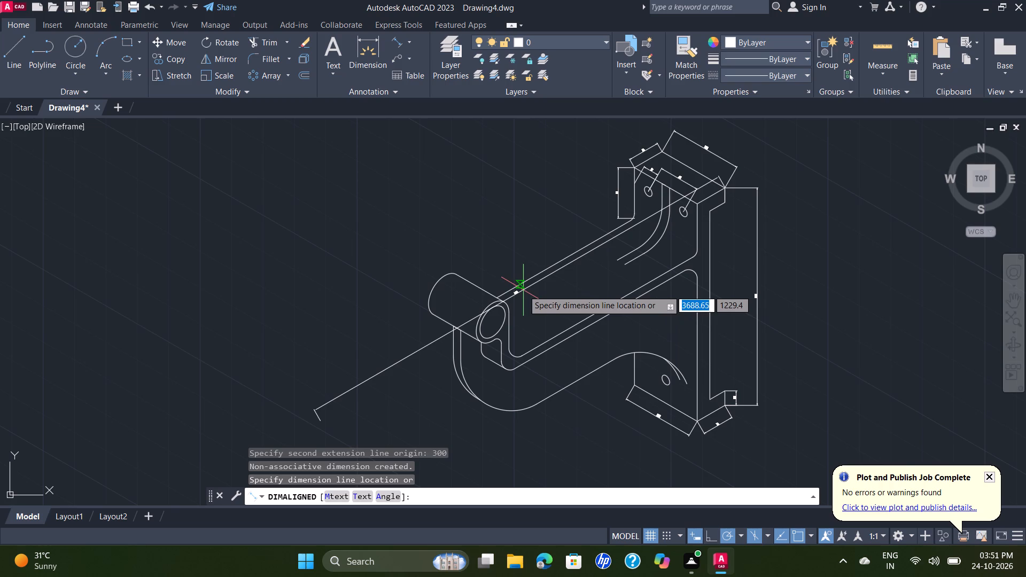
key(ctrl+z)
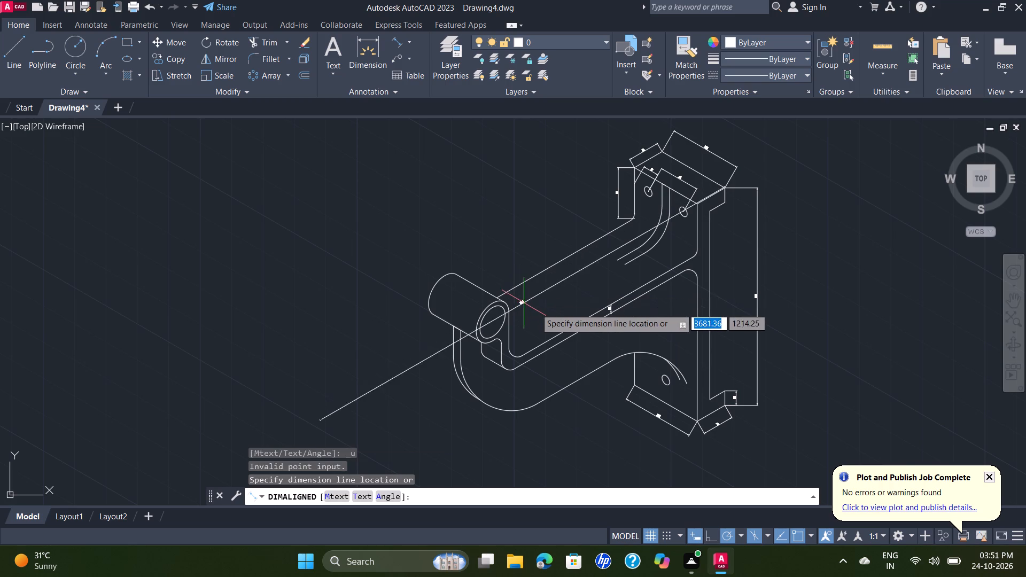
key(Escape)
Add a 300 mm aligned dimension along the arm from the flange's front vertical edge towards the cylinder, placed just above the picked points.
key(space)
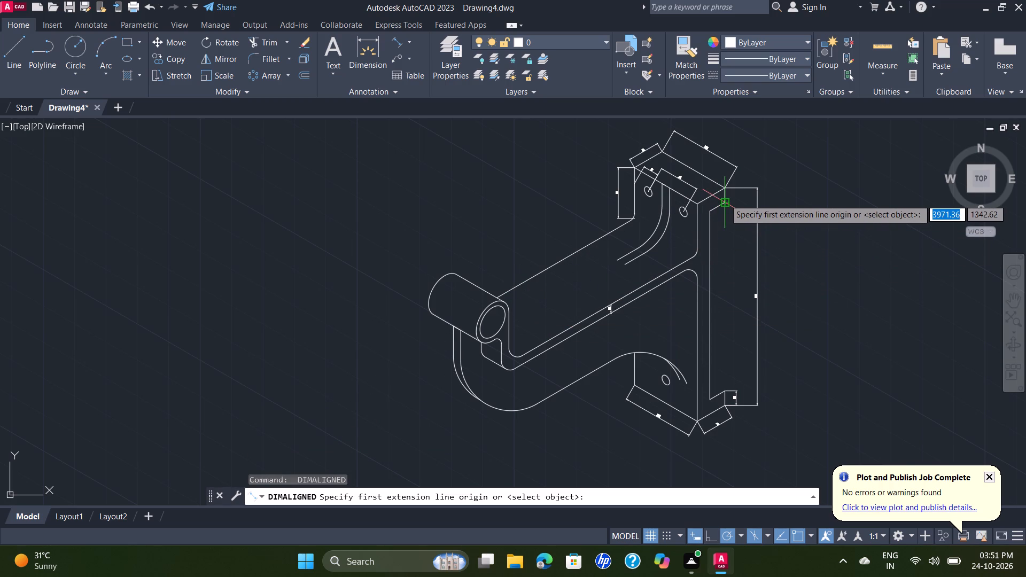
click(697, 232)
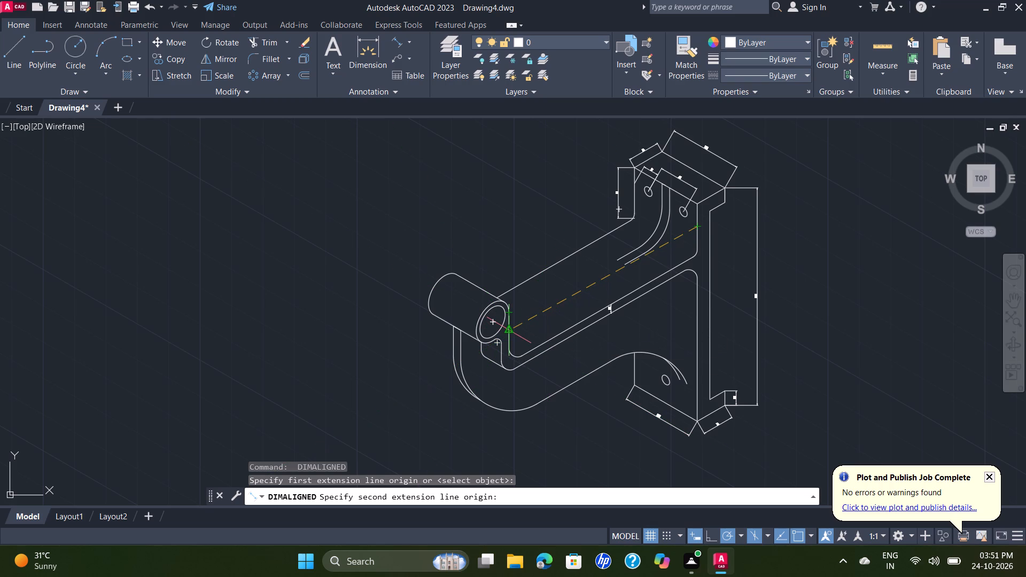
key(3)
text(00)
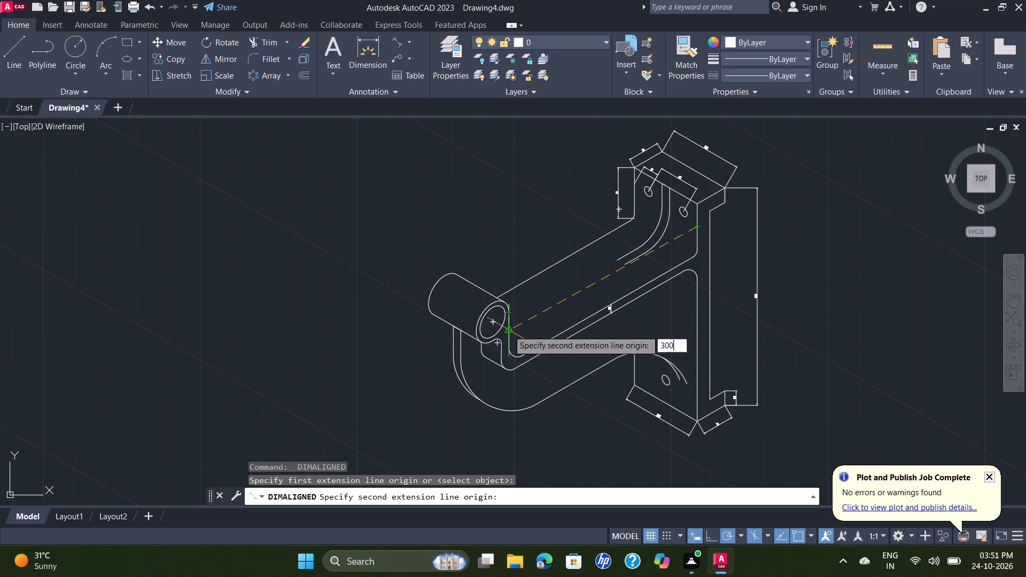
key(Return)
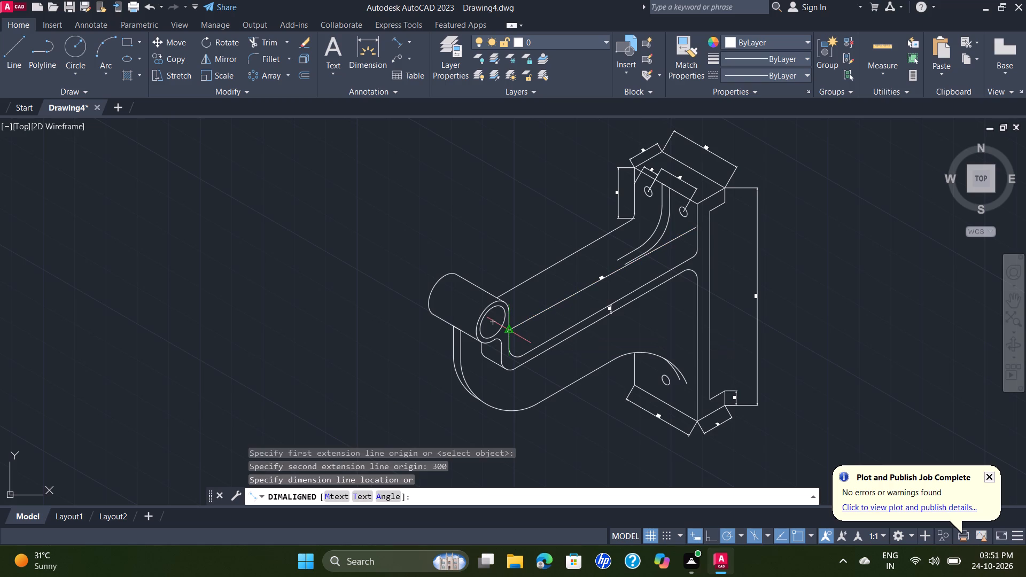
click(517, 321)
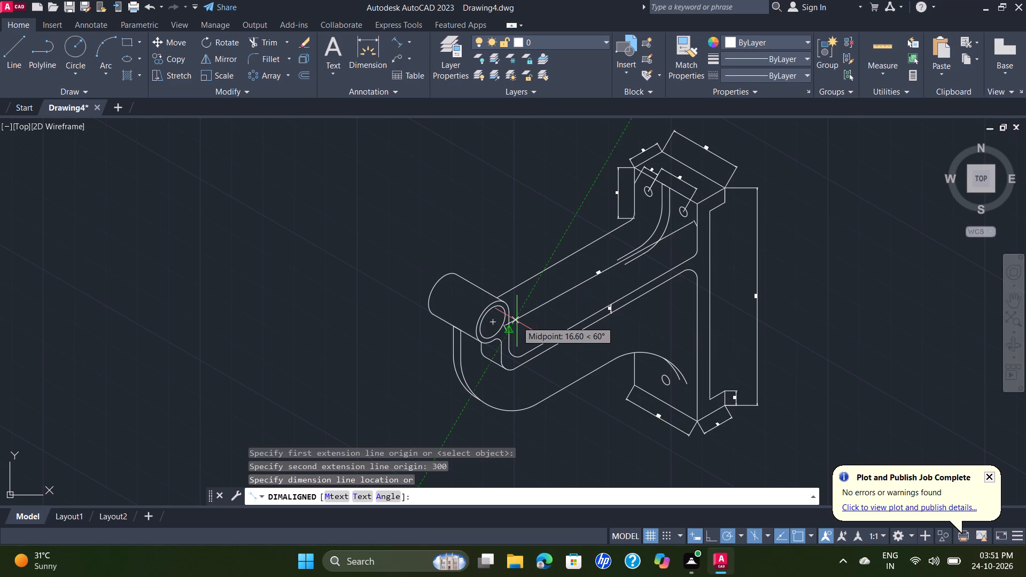
Add a vertical aligned dimension from the lower flange hole's centre to the flange's bottom edge, placed beside the hole.
scroll(617, 283, up, 1)
scroll(610, 234, up, 1)
scroll(639, 292, down, 2)
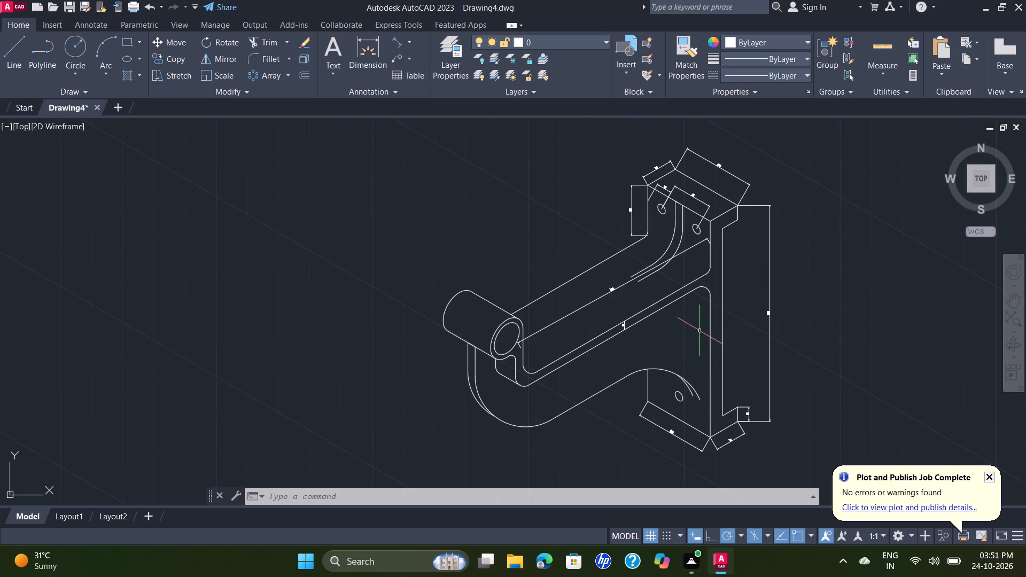
key(space)
scroll(658, 406, up, 1)
scroll(710, 413, up, 1)
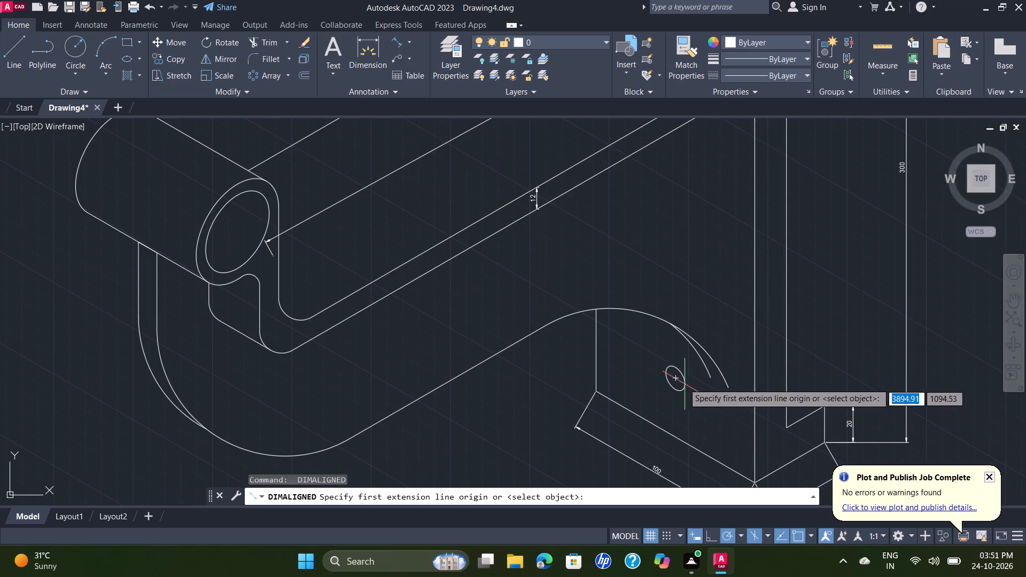
click(673, 375)
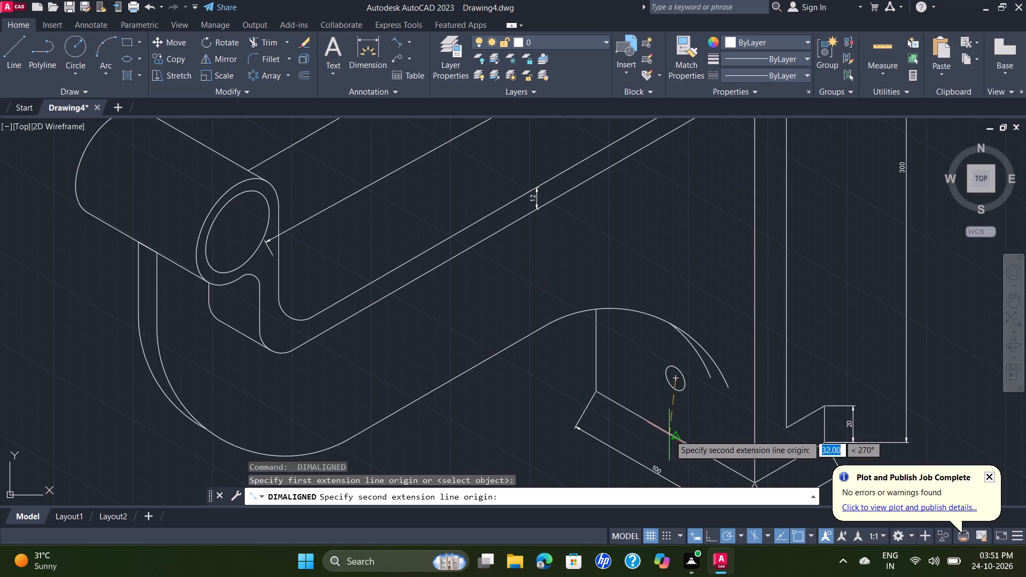
click(675, 438)
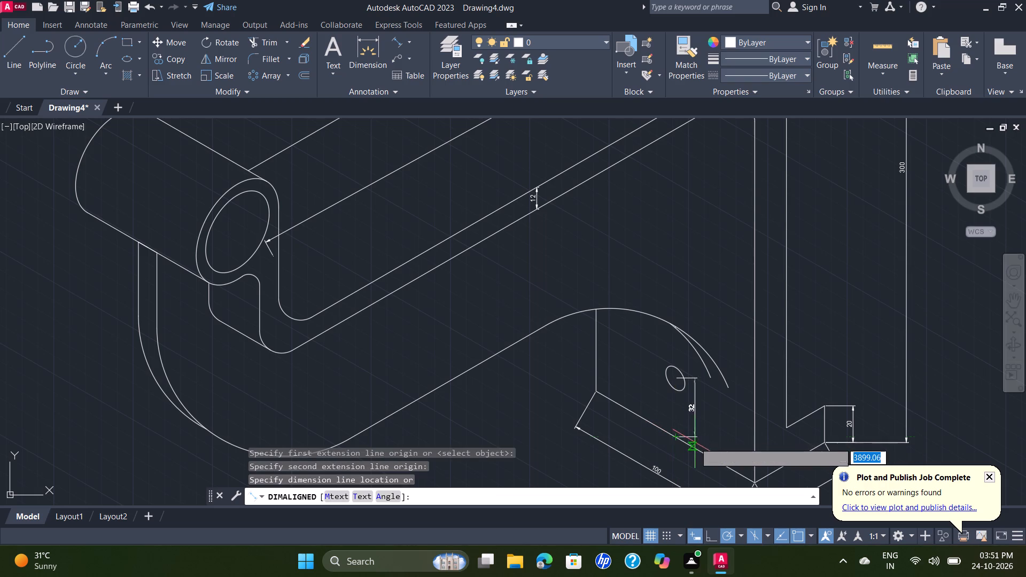
click(698, 442)
Add a 20 mm aligned dimension at 30° from the flange's front vertical edge across its side face, below the arm.
scroll(969, 376, down, 2)
middle_drag(969, 376, 951, 363)
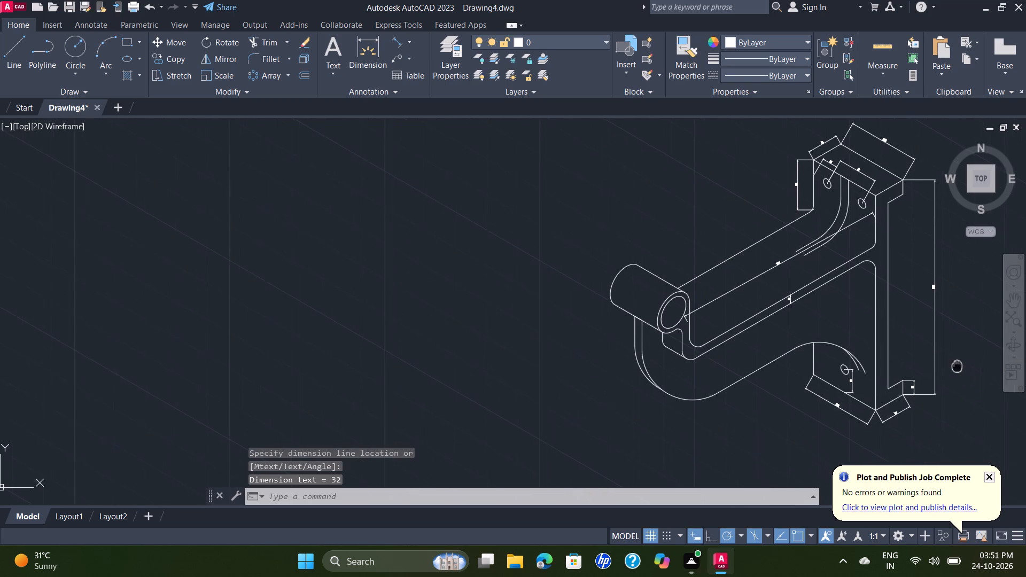
middle_drag(951, 363, 817, 363)
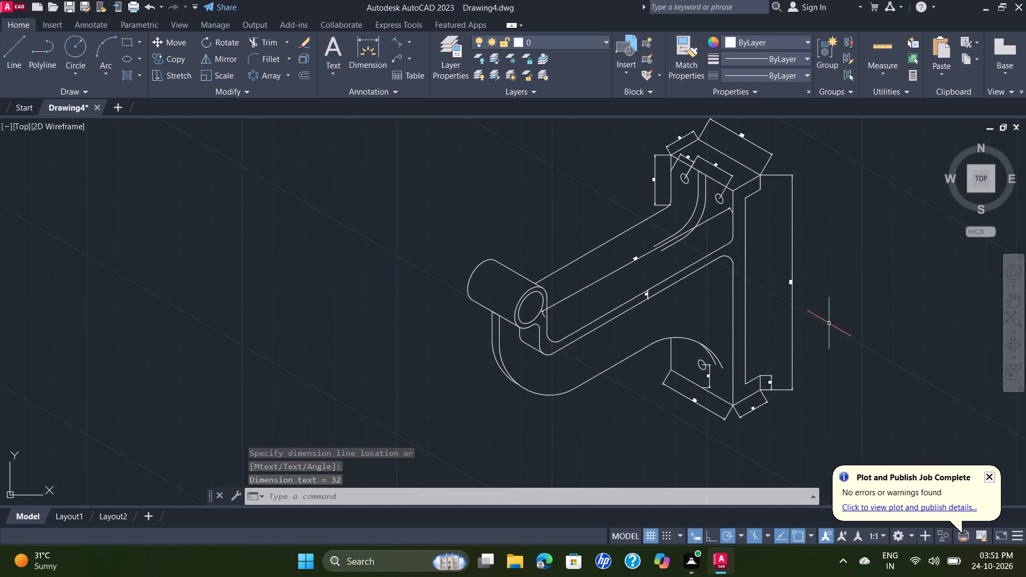
scroll(756, 294, up, 1)
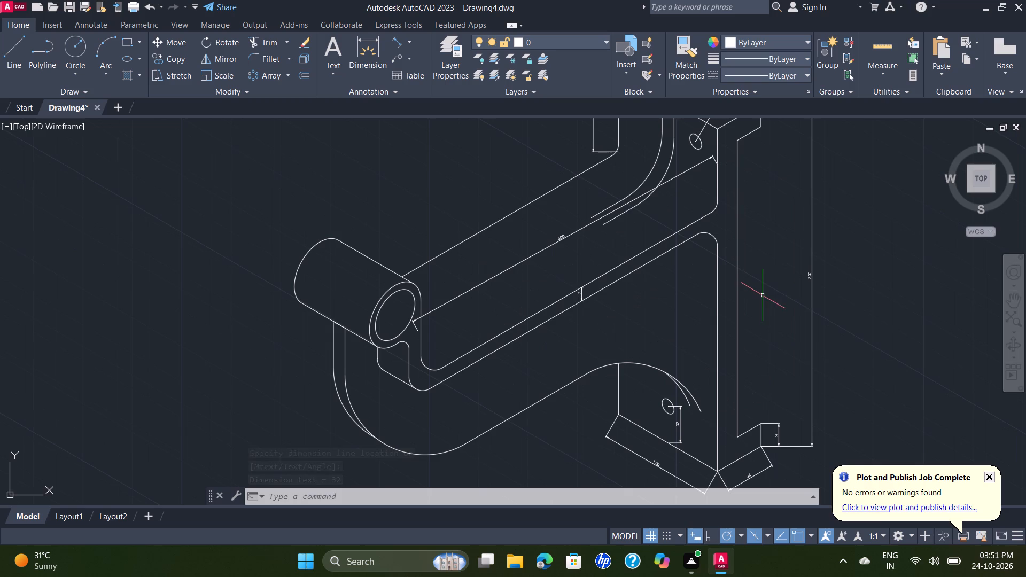
key(space)
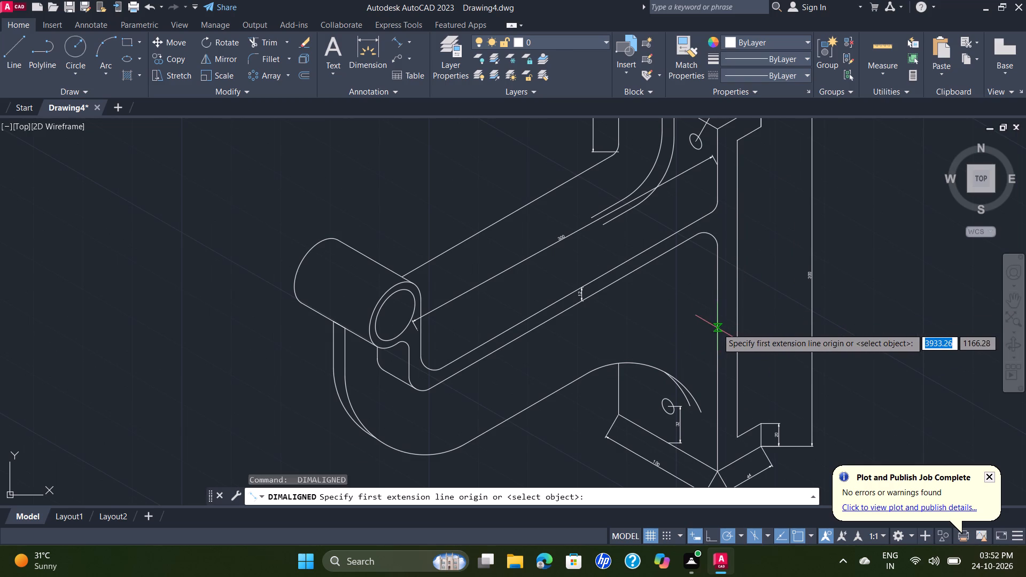
click(717, 359)
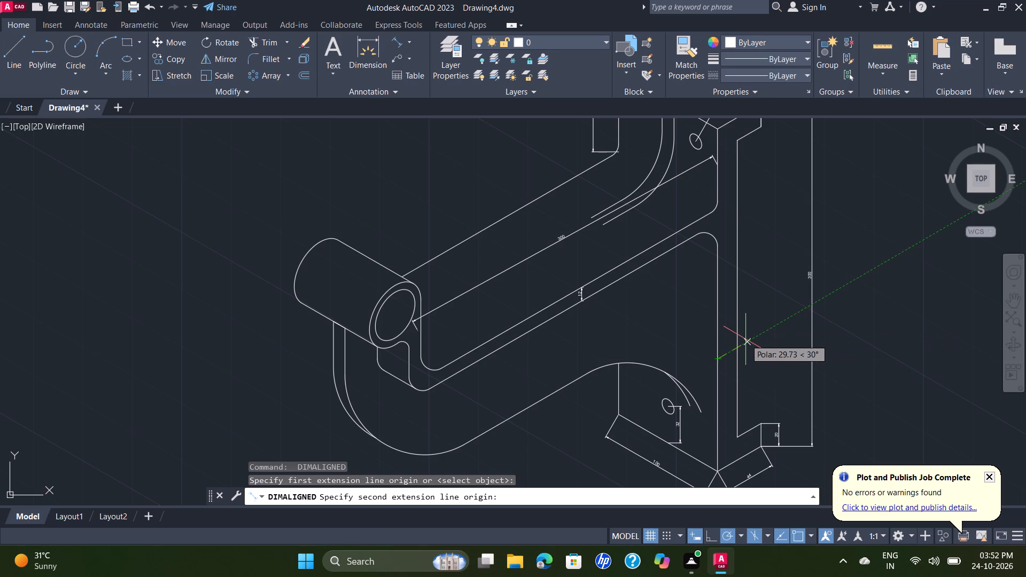
text(20)
key(Return)
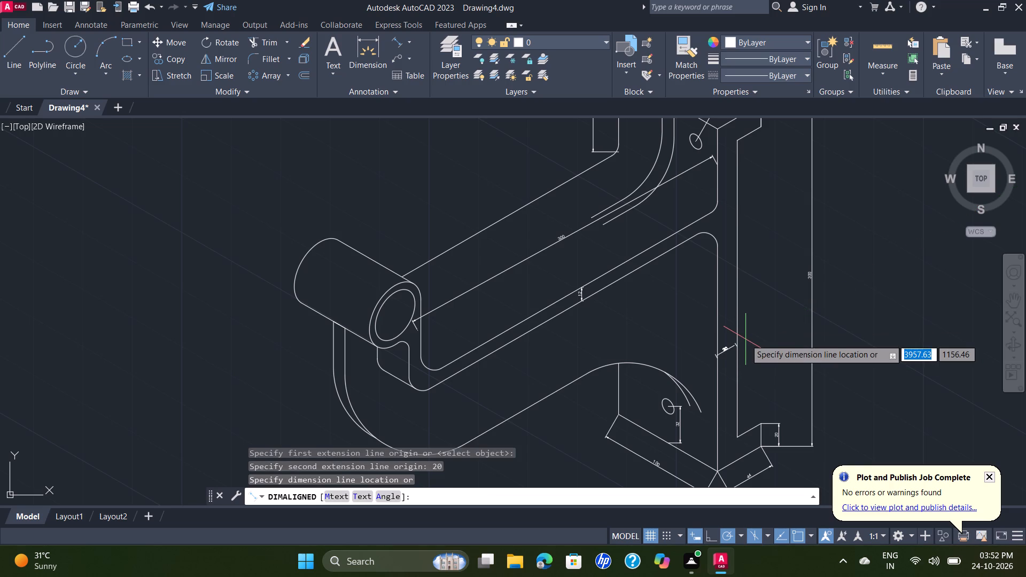
click(784, 315)
Add a 32 mm aligned dimension across the arm's narrow end face below the cylinder, parallel to the cylinder axis and on the picked points.
scroll(736, 356, up, 2)
scroll(693, 321, up, 2)
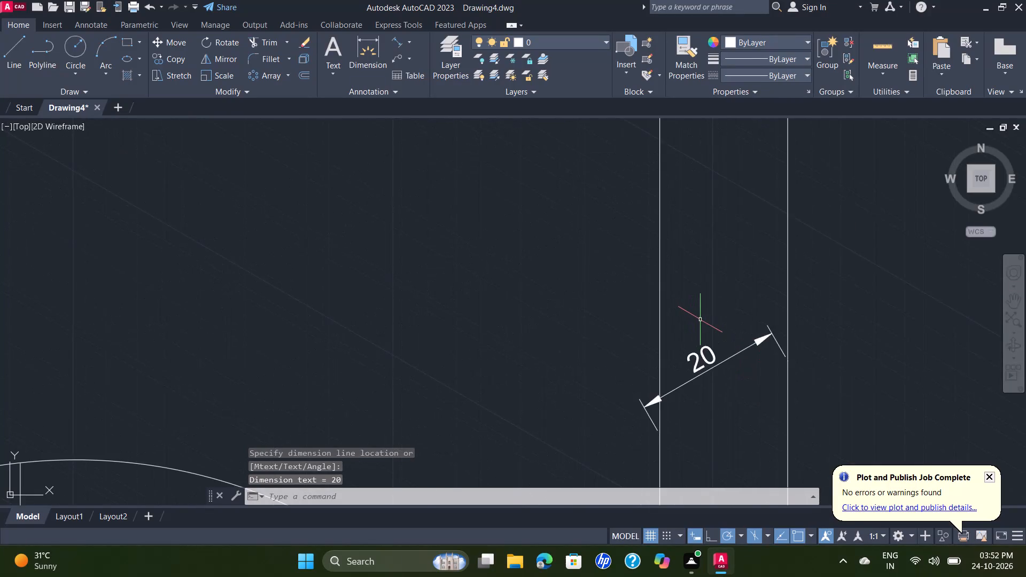
scroll(700, 319, down, 1)
scroll(535, 360, down, 4)
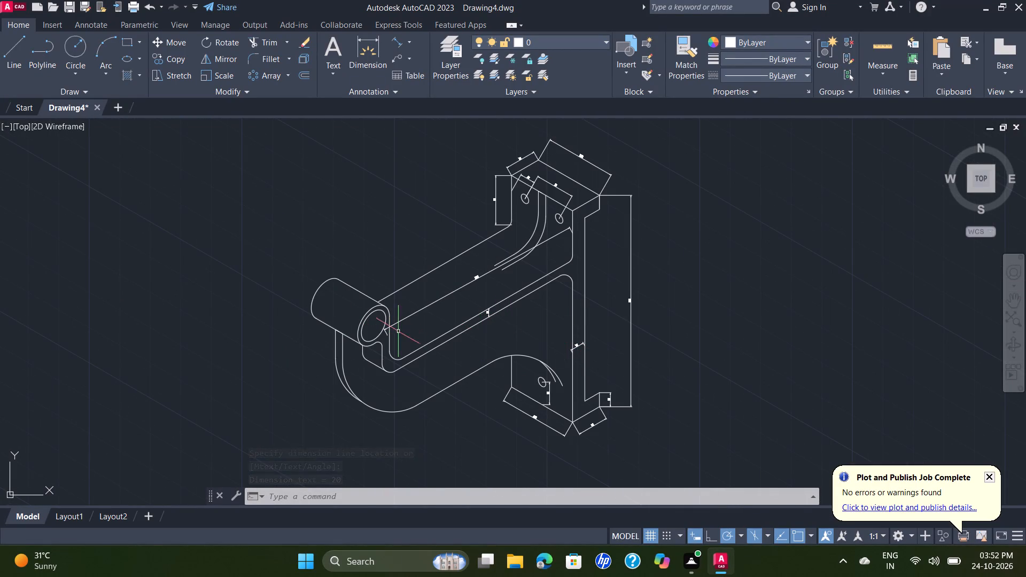
key(space)
scroll(356, 369, up, 2)
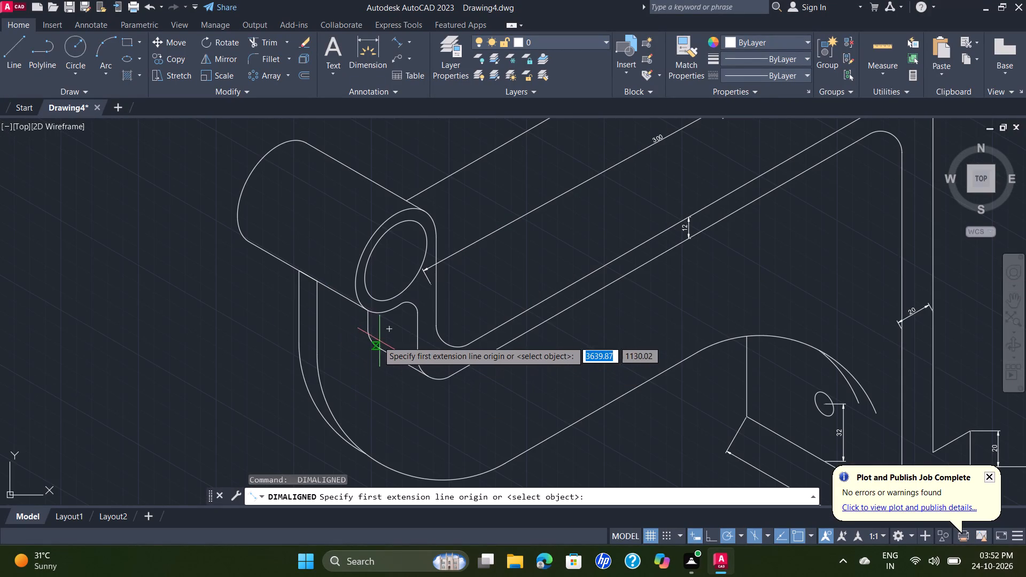
click(370, 321)
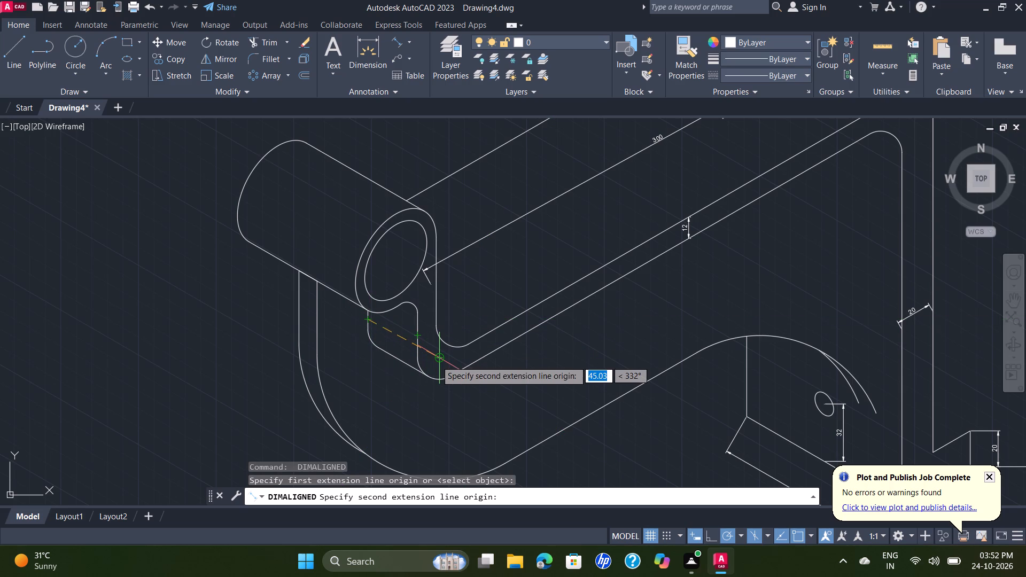
text(32)
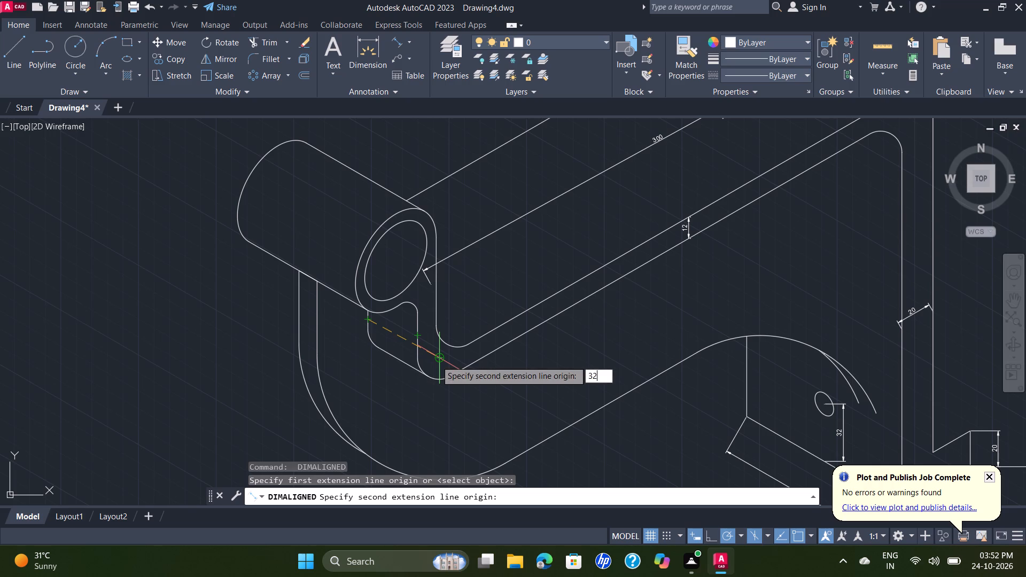
key(Return)
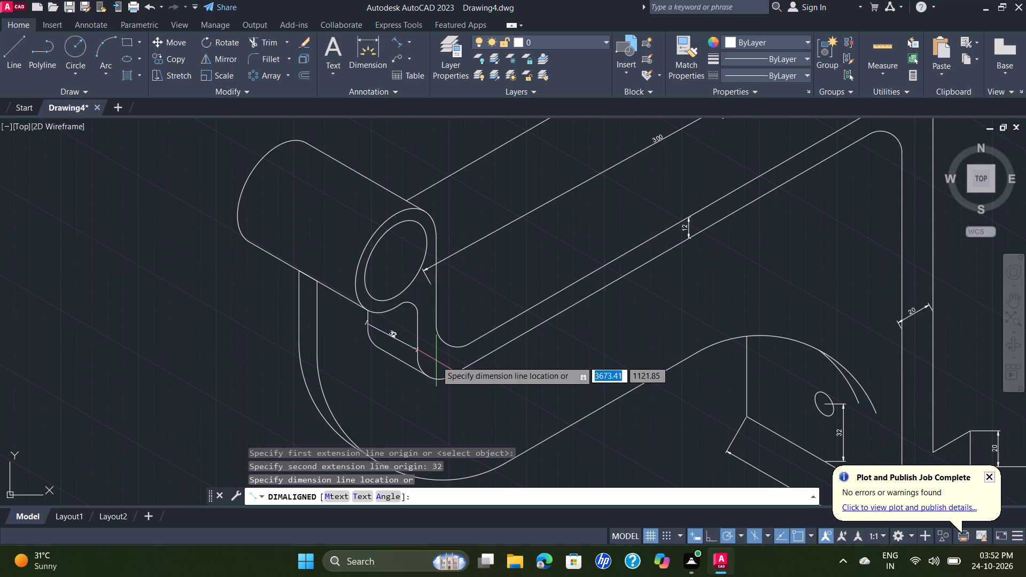
click(436, 361)
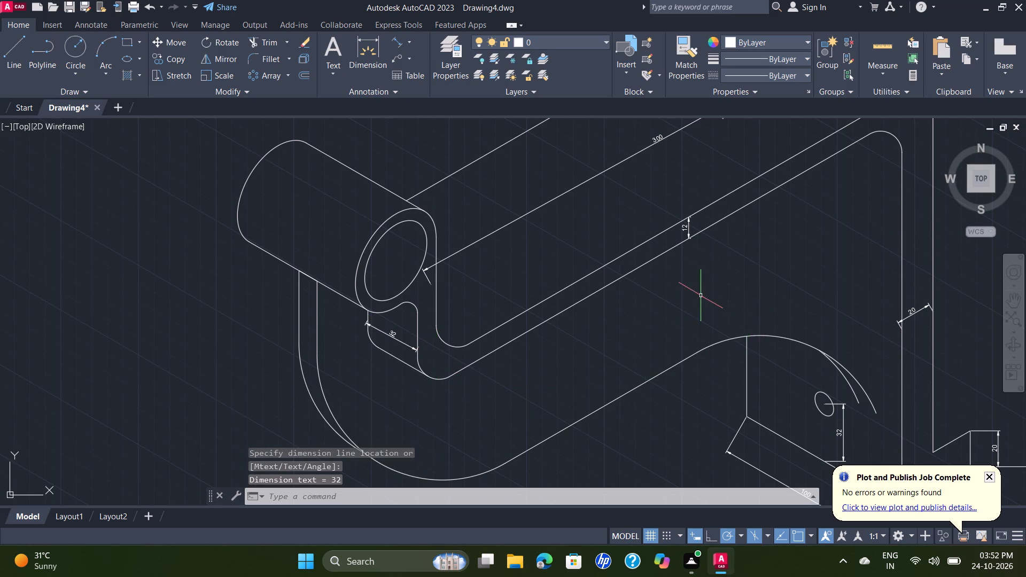
Look over the whole bracket to examine the placed dimensions and their orientation.
scroll(703, 295, down, 2)
middle_drag(674, 288, 476, 283)
scroll(478, 284, up, 1)
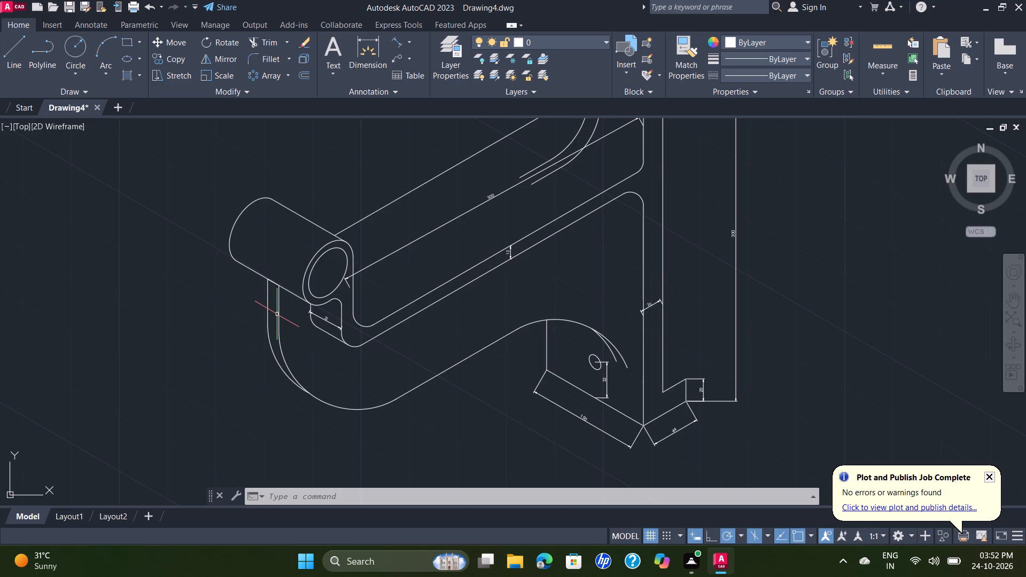
scroll(534, 352, down, 1)
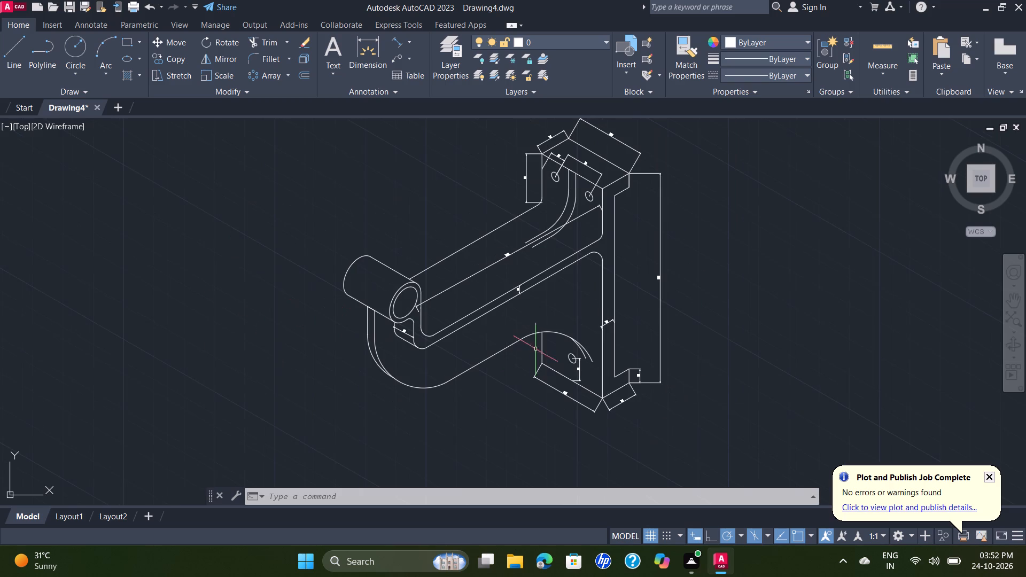
middle_drag(582, 310, 509, 358)
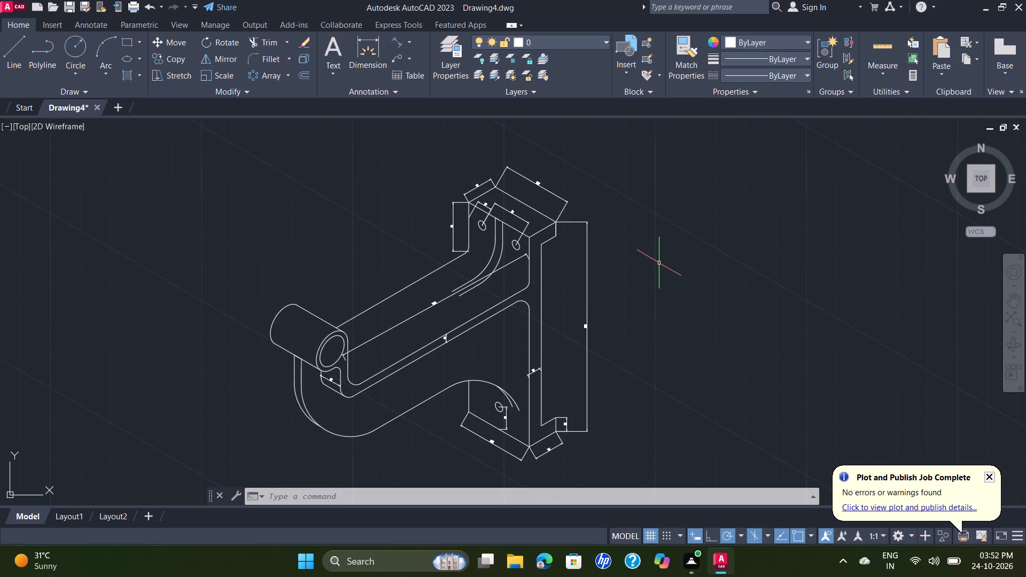
middle_drag(659, 263, 680, 248)
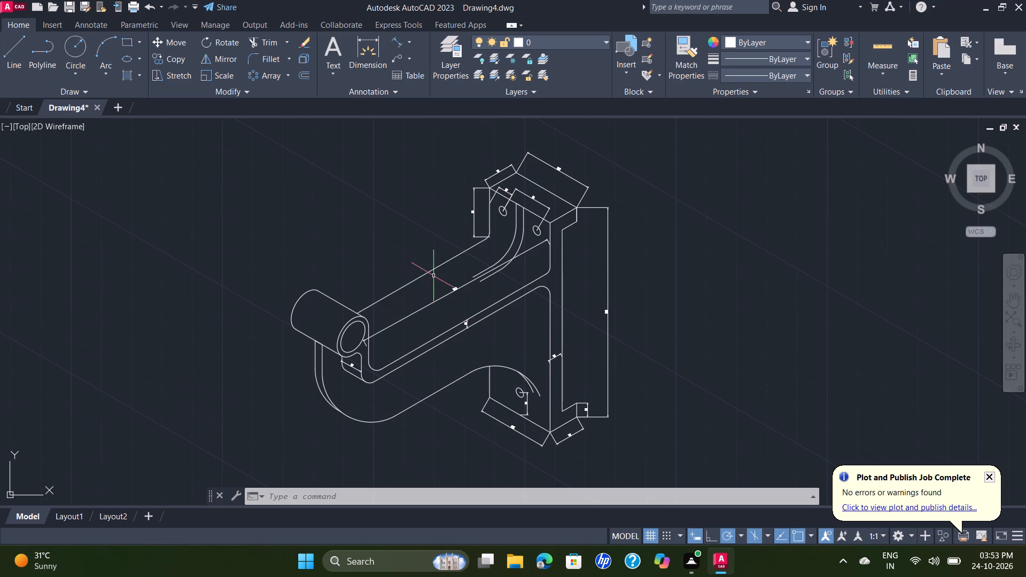
scroll(470, 268, down, 2)
middle_drag(471, 268, 429, 268)
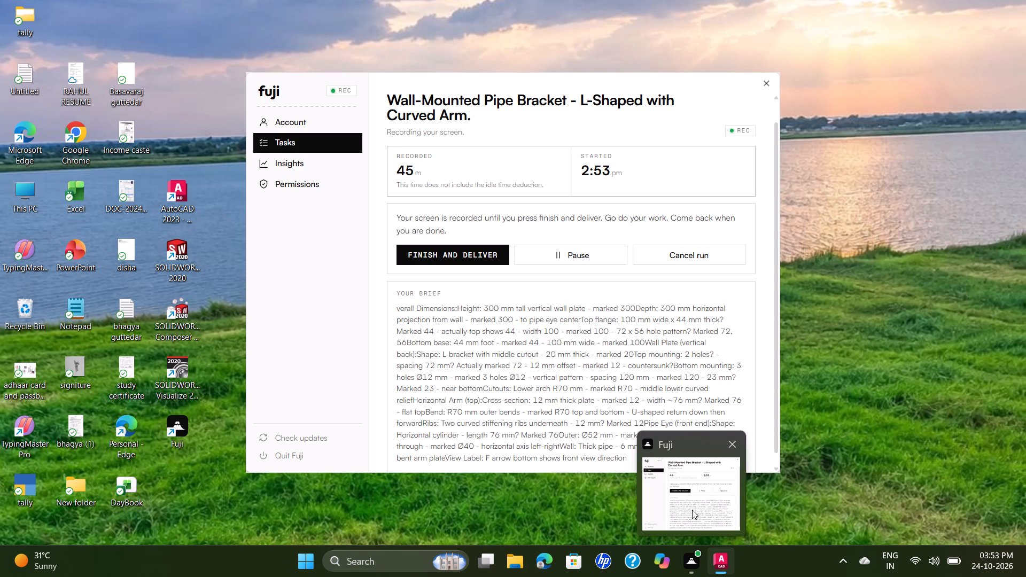
scroll(462, 327, up, 1)
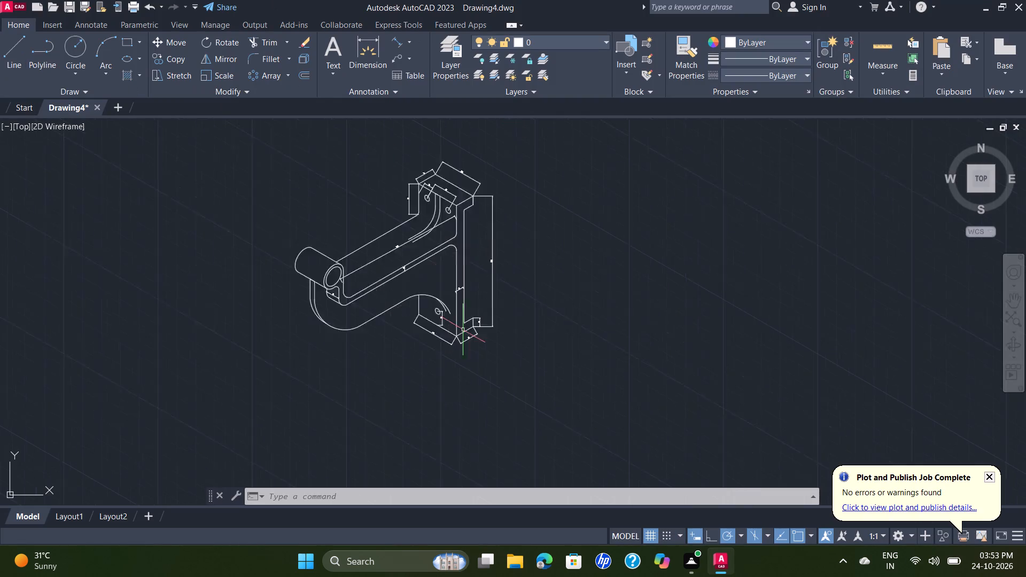
scroll(463, 330, up, 3)
scroll(449, 253, down, 2)
middle_drag(449, 252, 488, 399)
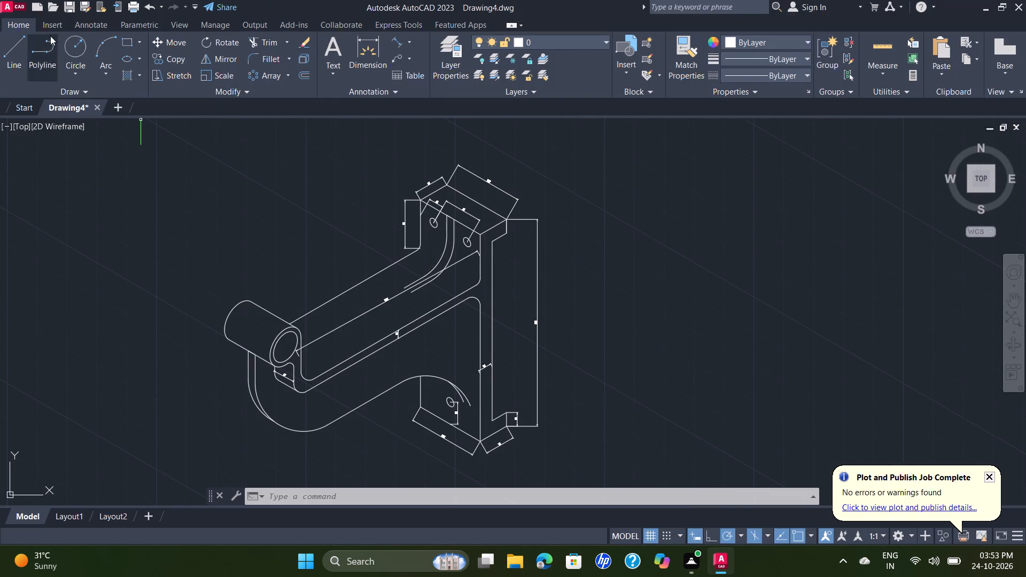
Oblique the flange's 300 mm overall height dimension to 30°.
click(107, 24)
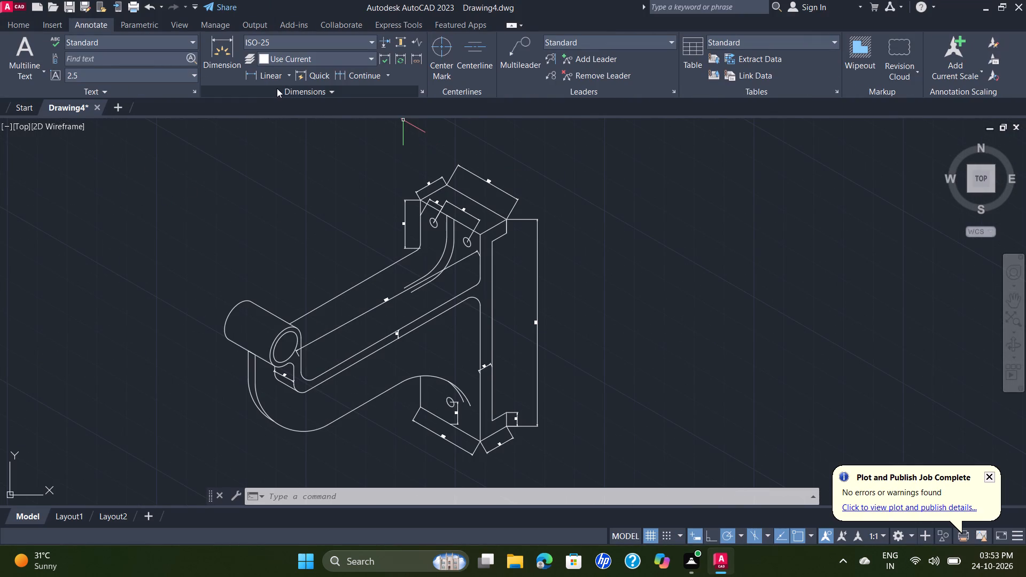
click(284, 88)
click(236, 106)
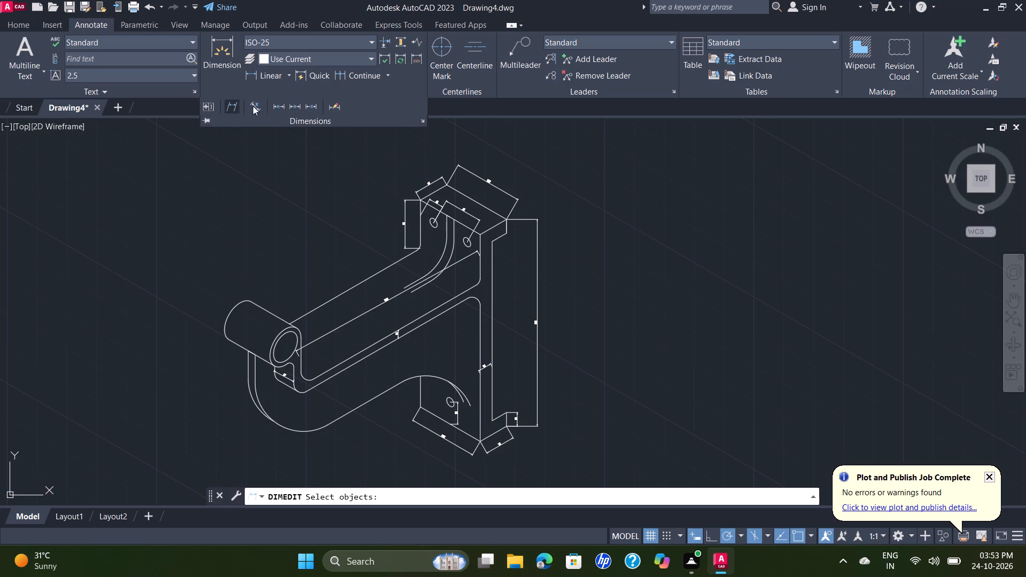
click(539, 235)
right_click(593, 224)
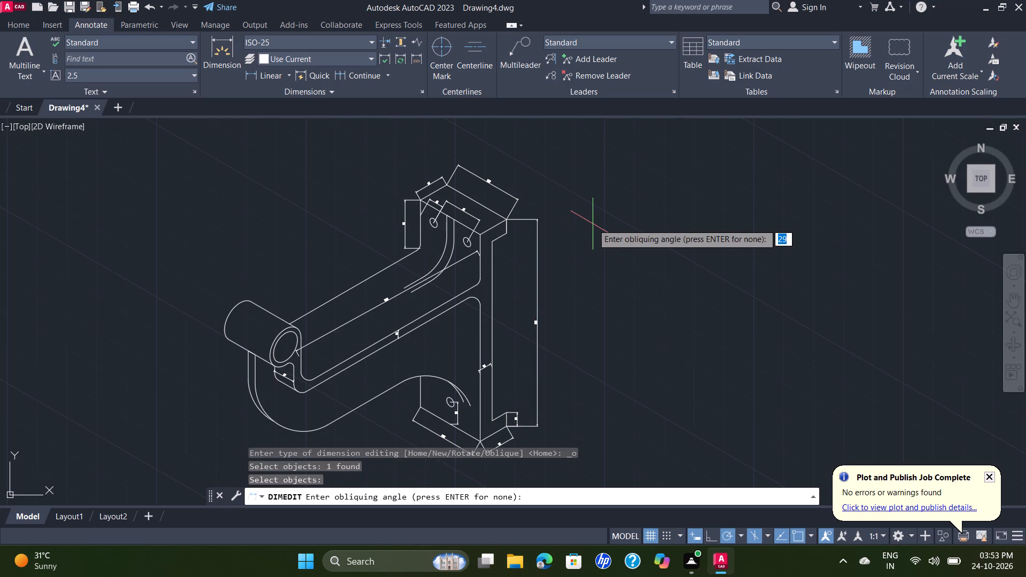
text(30)
key(Return)
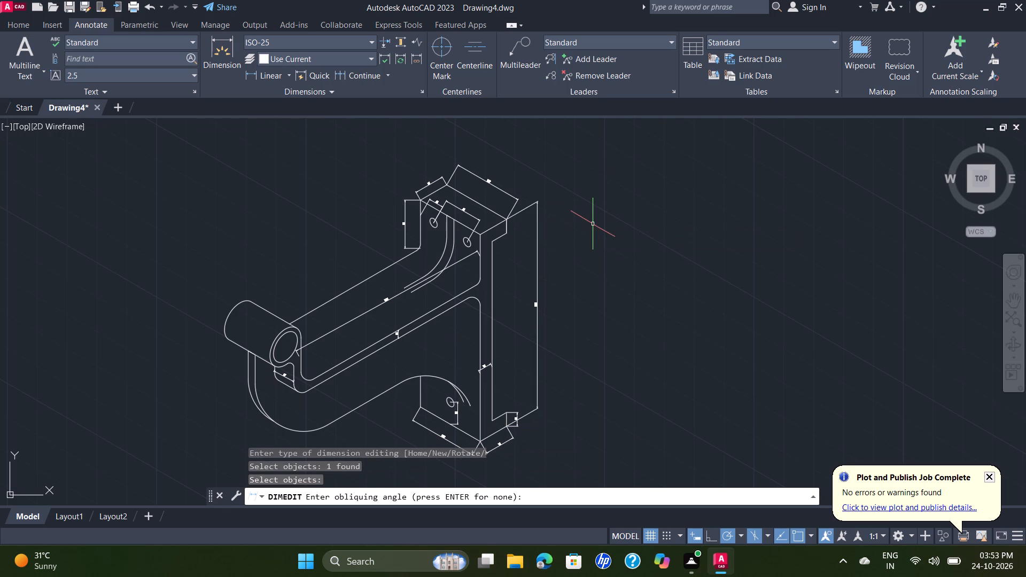
Oblique the 20 mm thickness dimension across the flange's side face to 90°.
scroll(593, 224, up, 1)
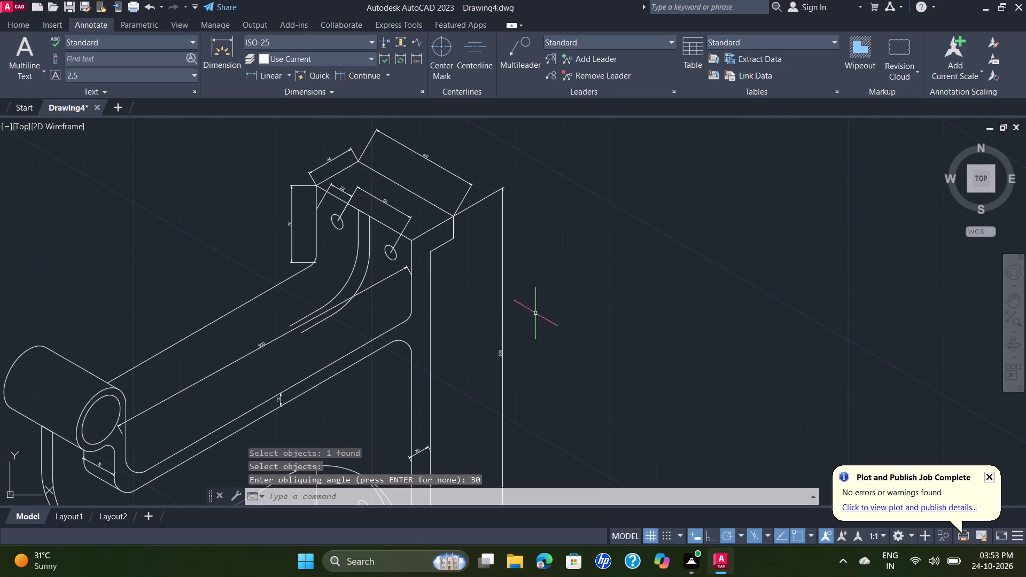
scroll(474, 313, down, 1)
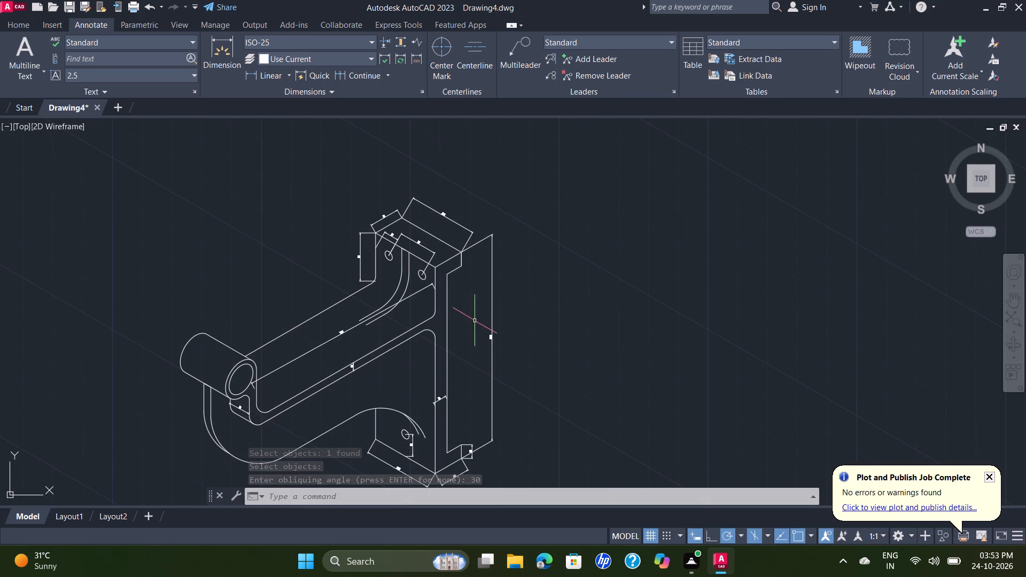
key(space)
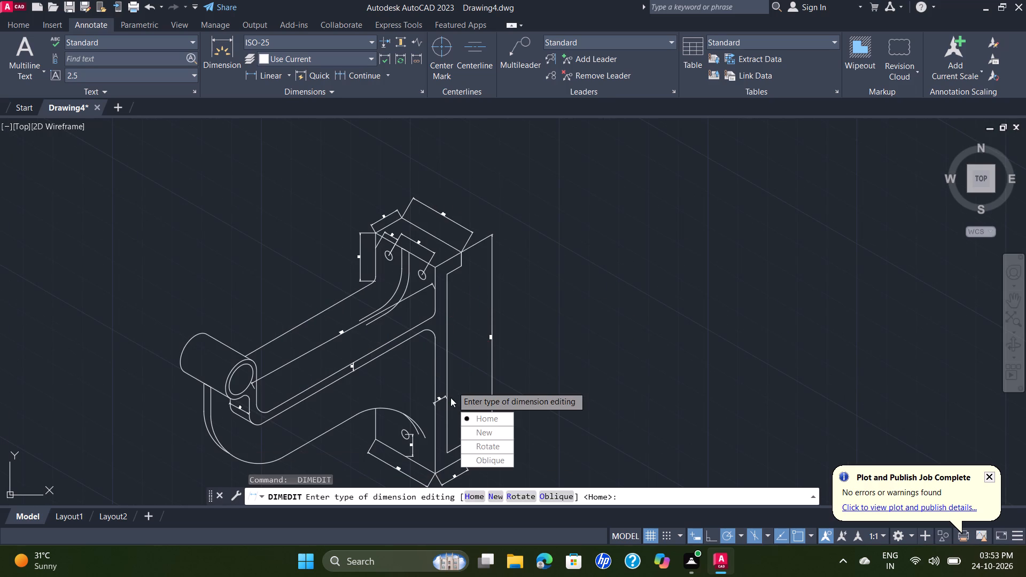
drag(486, 461, 454, 385)
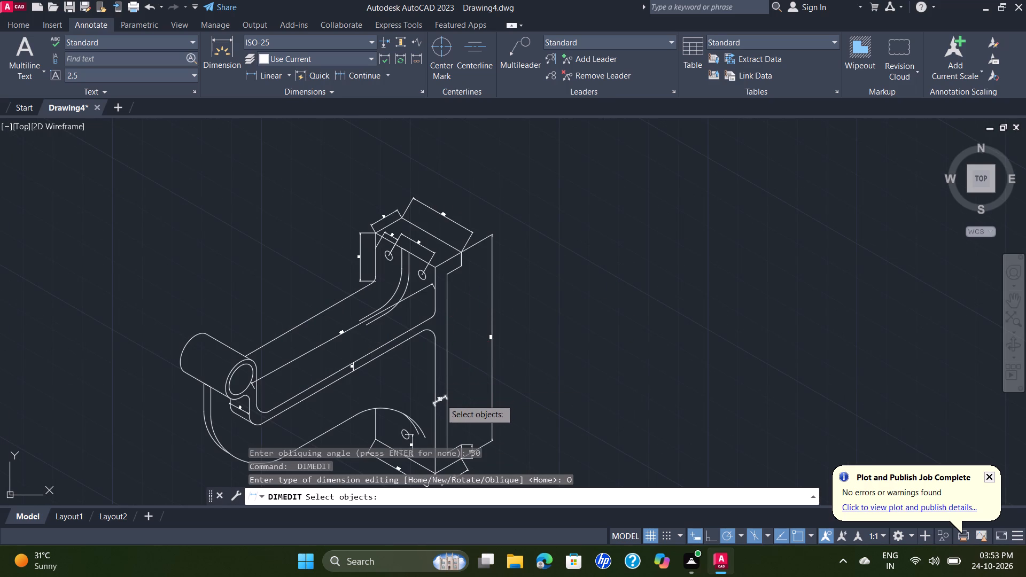
click(440, 399)
right_click(458, 394)
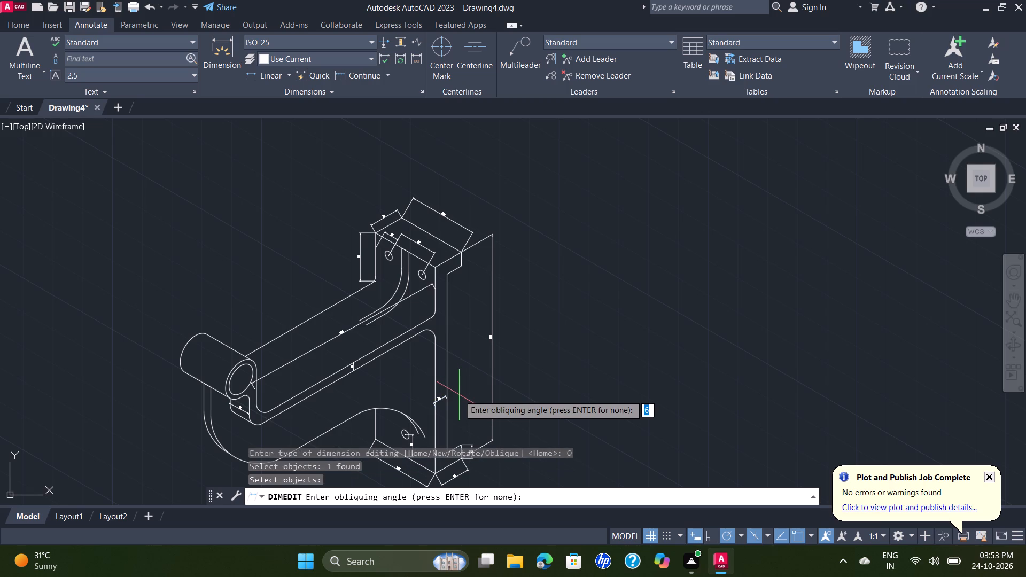
key(3)
key(BackSpace)
text(90)
key(Return)
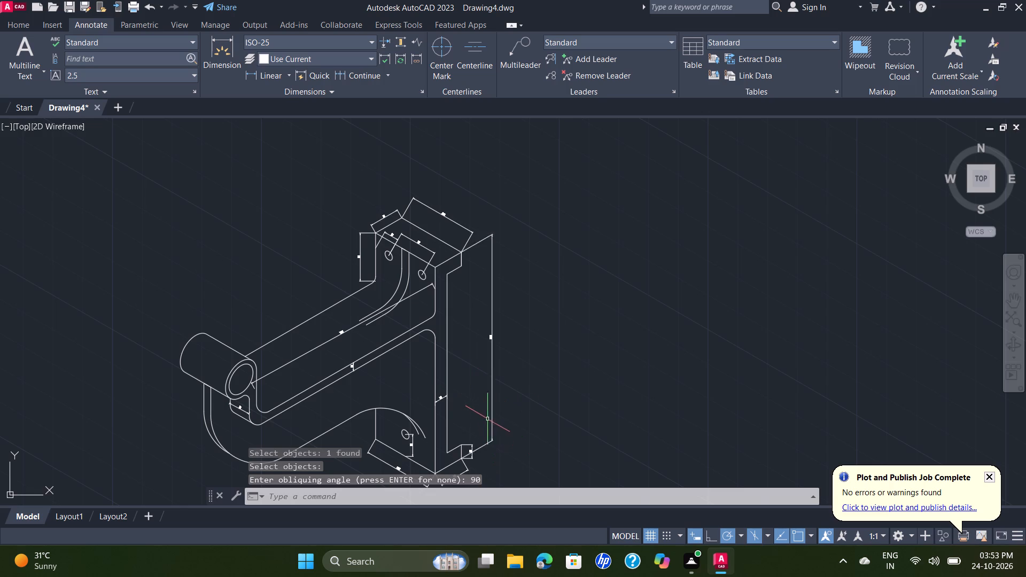
Oblique the vertical 20 mm dimension at the flange's bottom back lip to 30°.
middle_drag(486, 418, 484, 344)
key(c)
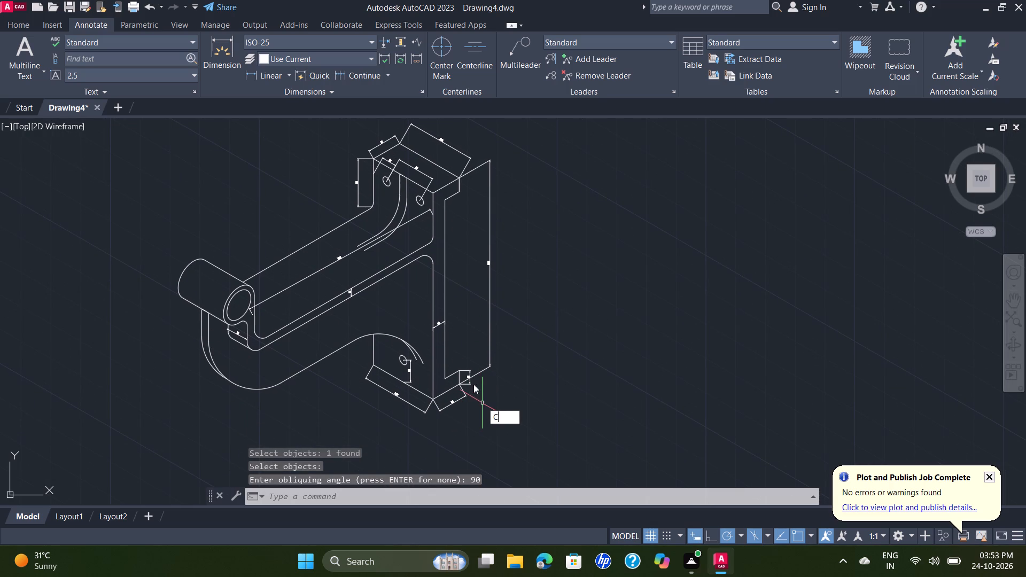
key(Escape)
key(space)
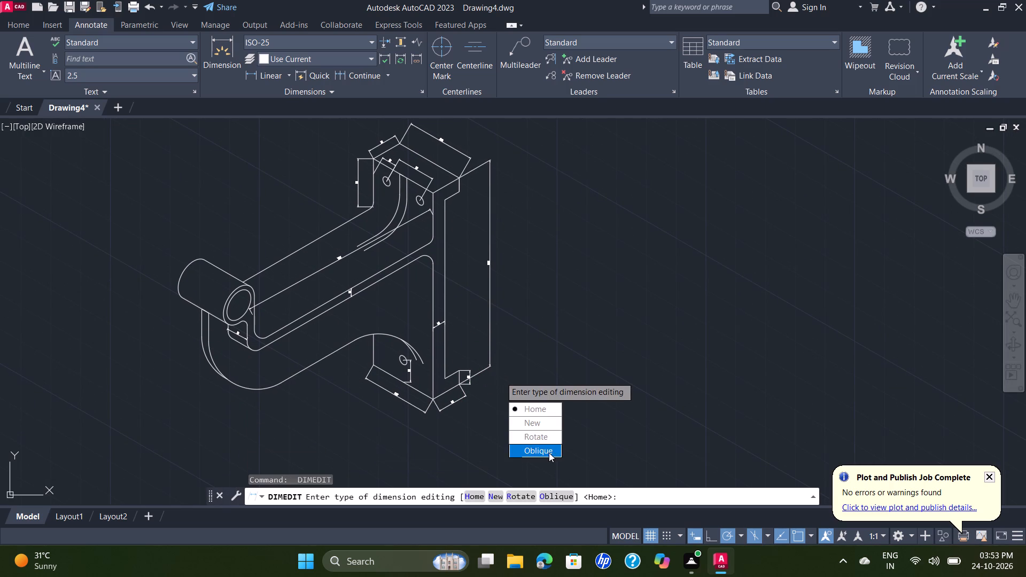
drag(549, 453, 499, 377)
click(466, 373)
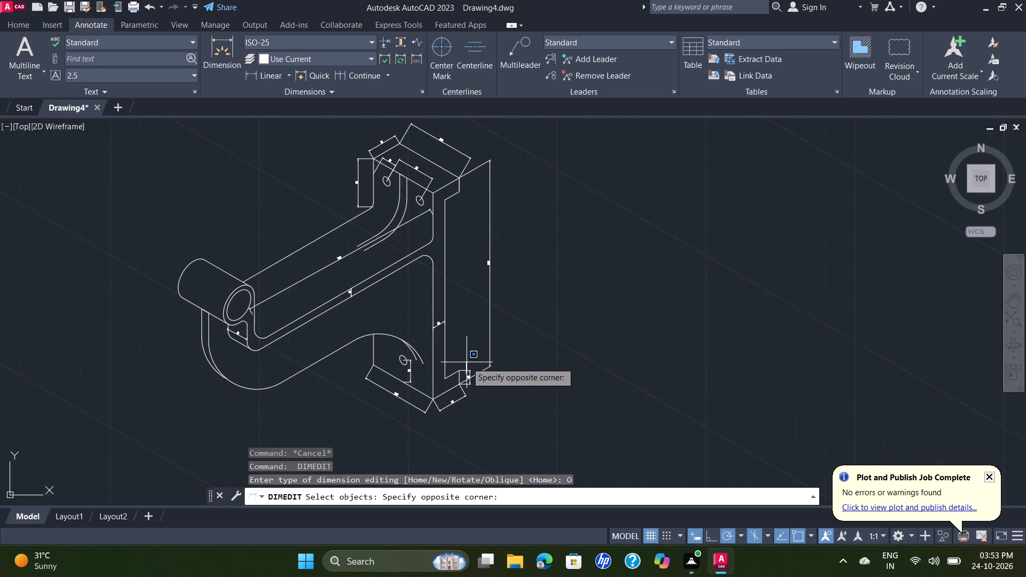
click(468, 370)
click(468, 373)
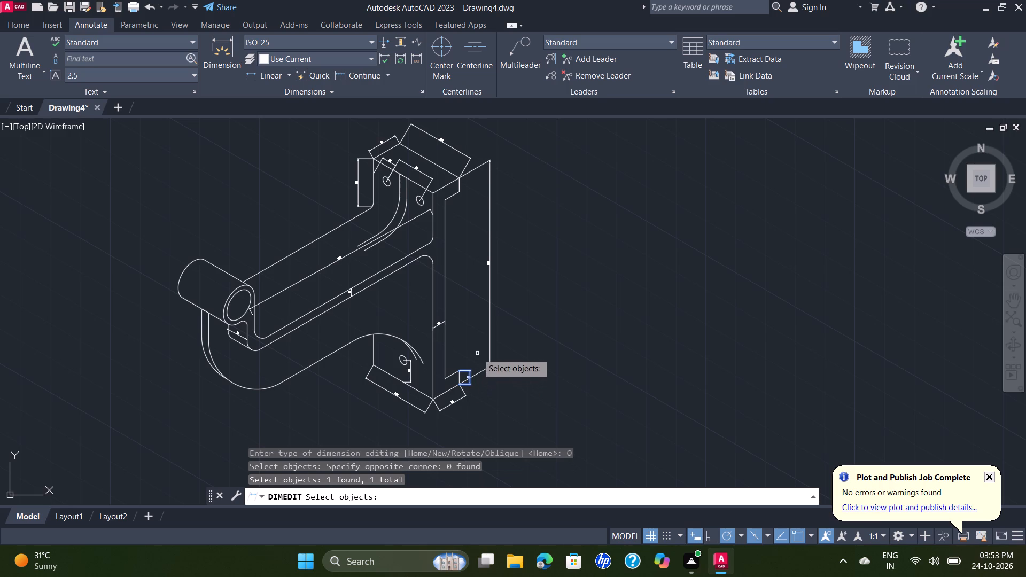
right_click(477, 352)
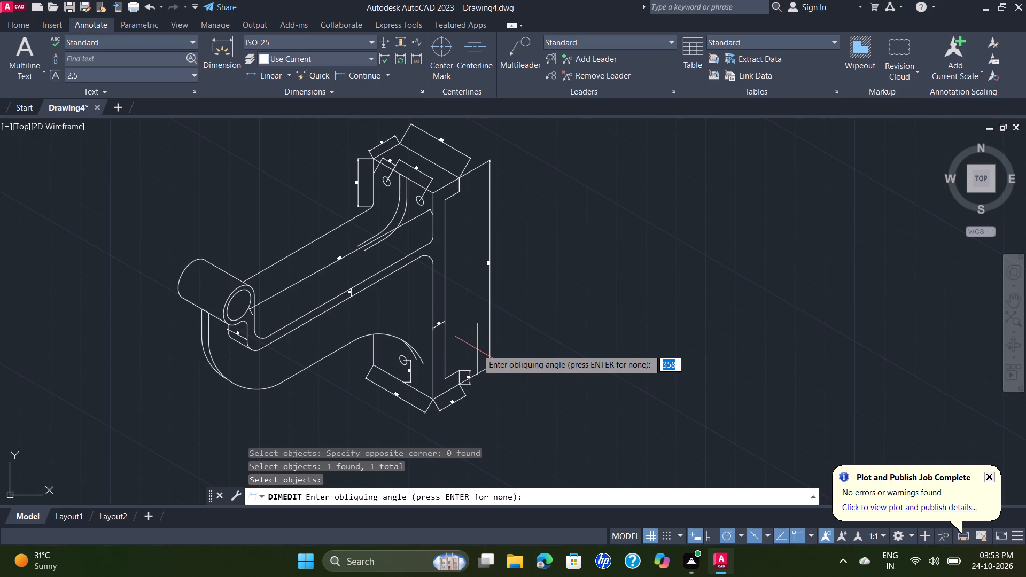
key(3)
key(0)
key(Return)
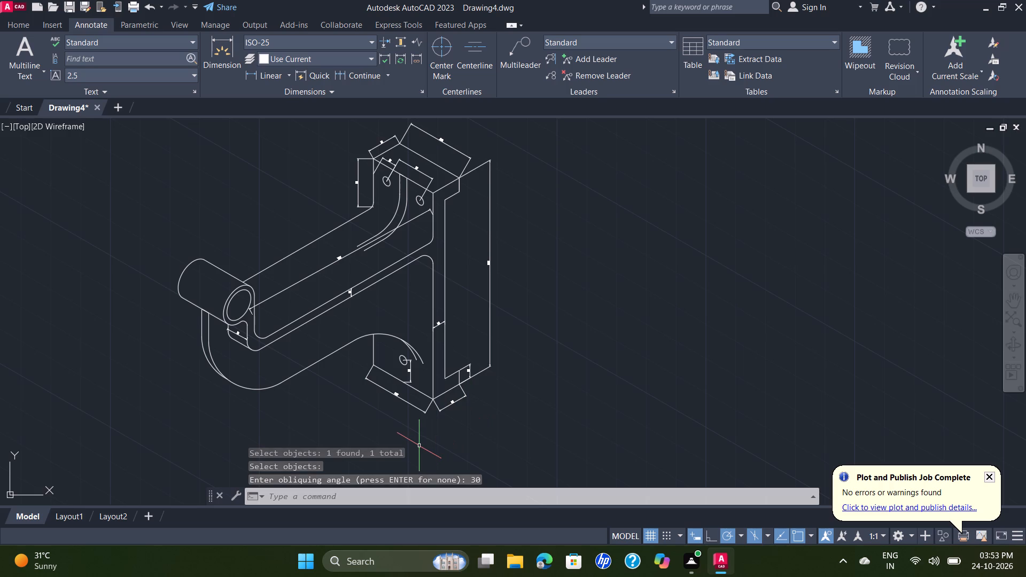
Oblique the depth dimension along the flange's bottom side edge to 90°.
key(space)
drag(508, 481, 470, 408)
click(459, 401)
right_click(479, 413)
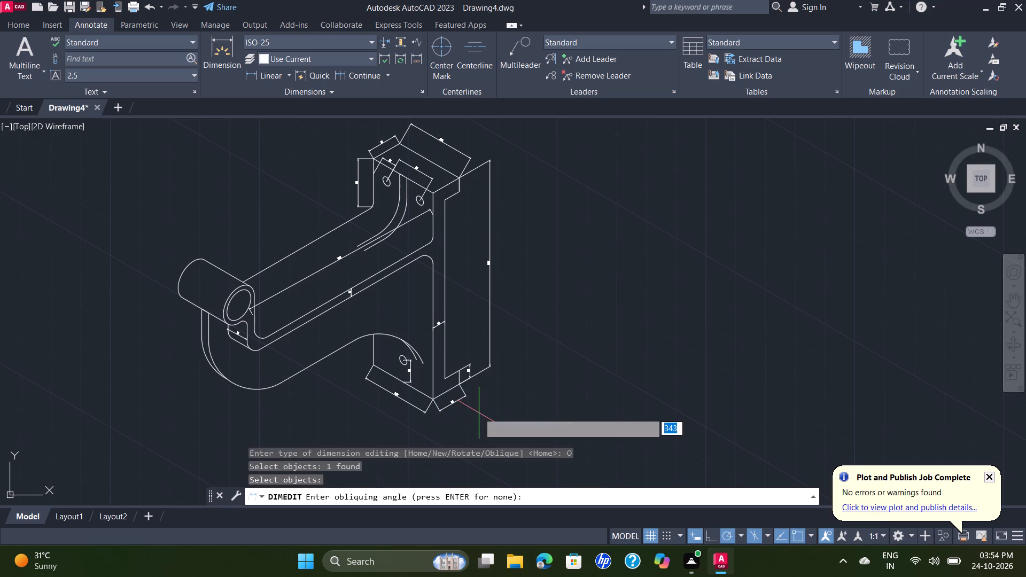
text(90)
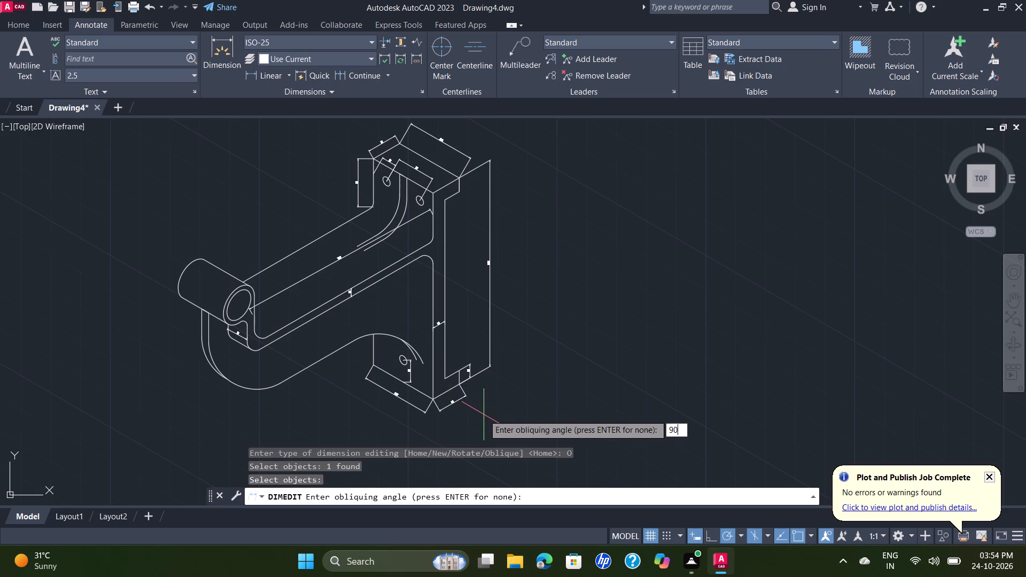
key(Return)
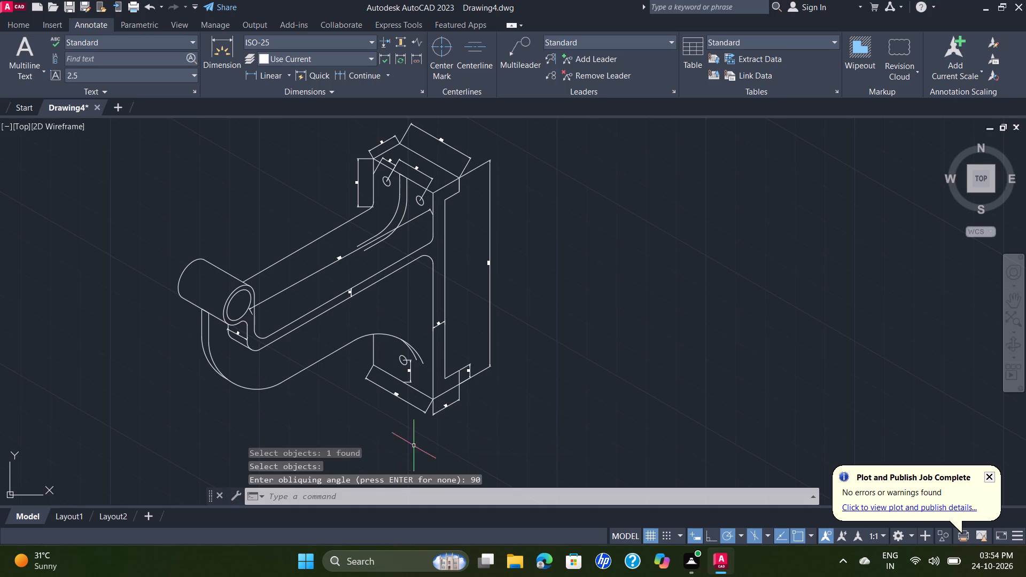
Oblique the width dimension along the flange's bottom front edge to 90°.
click(422, 414)
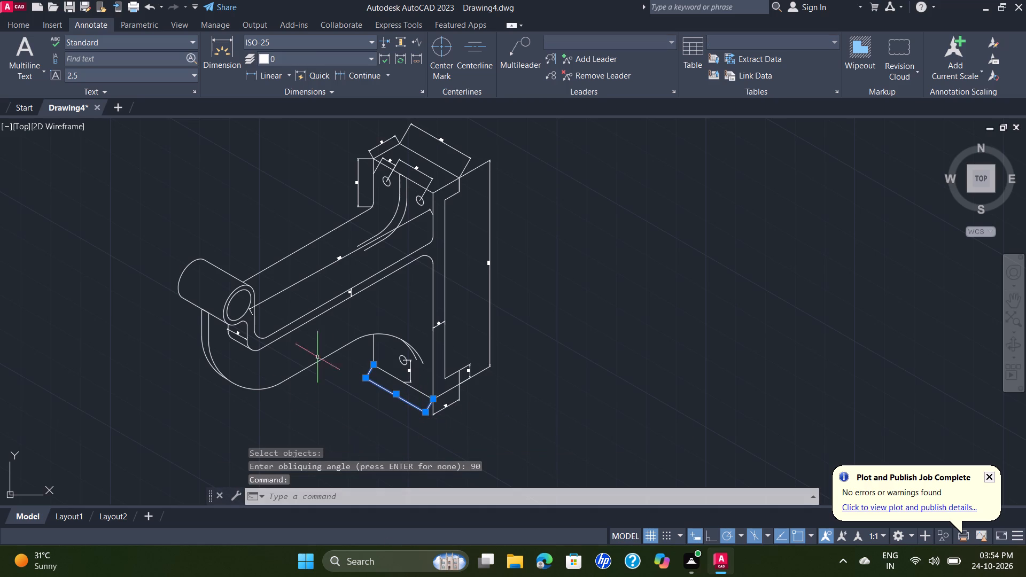
key(space)
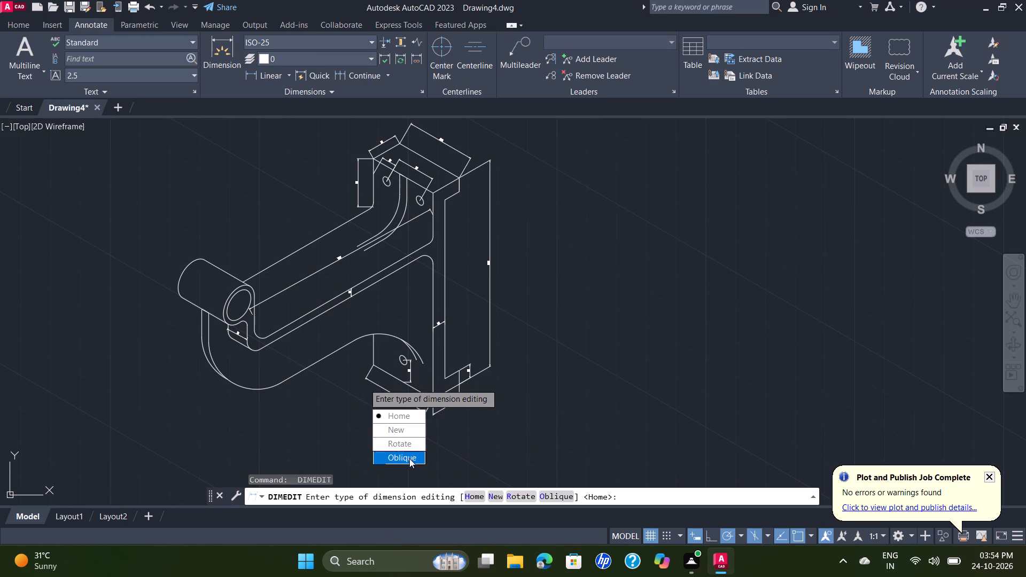
drag(409, 458, 364, 384)
text(90)
key(Return)
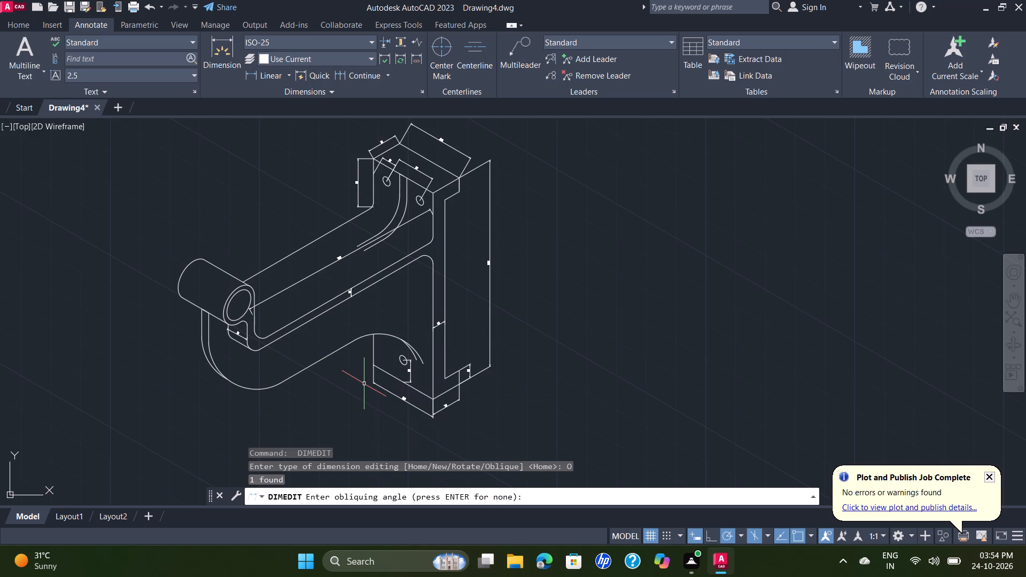
Oblique the vertical dimension locating the lower hole above the flange's bottom edge to 150°.
click(409, 374)
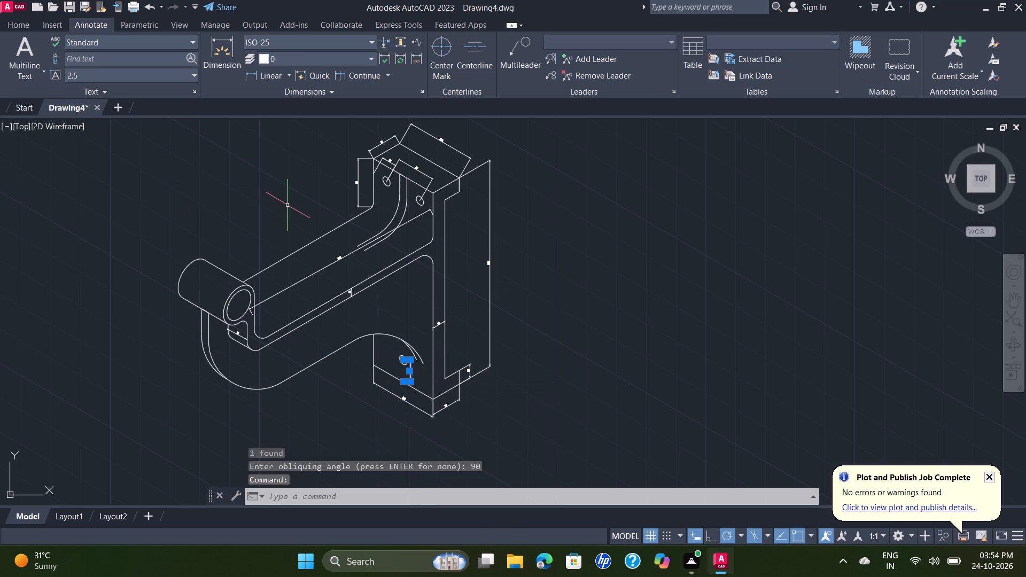
key(space)
drag(332, 283, 287, 207)
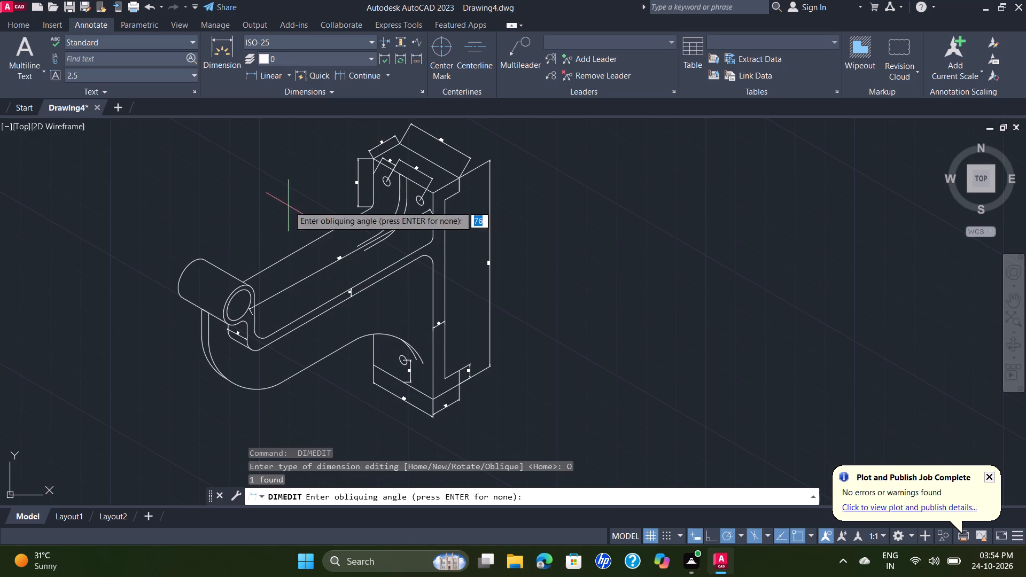
text(150)
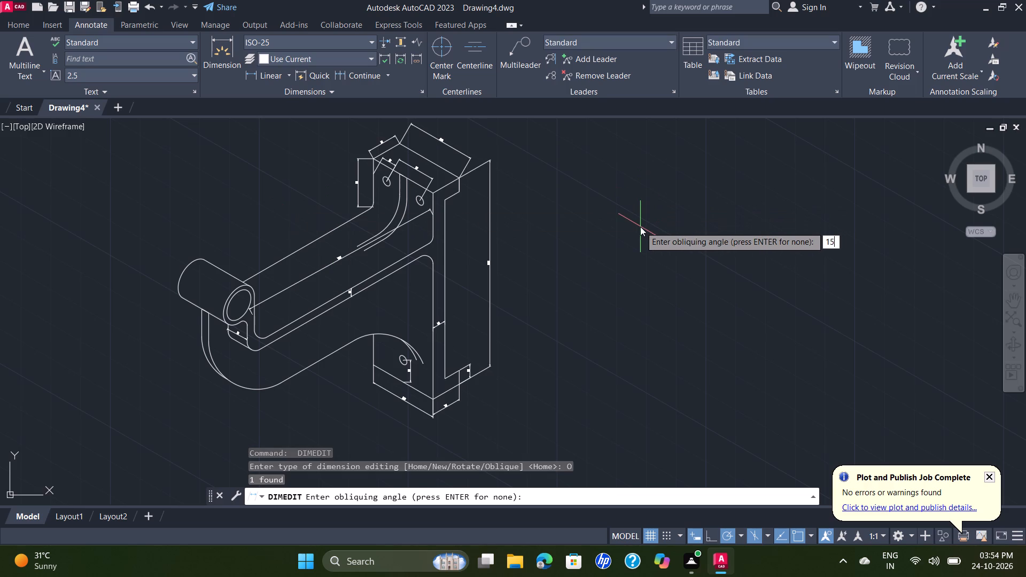
key(Return)
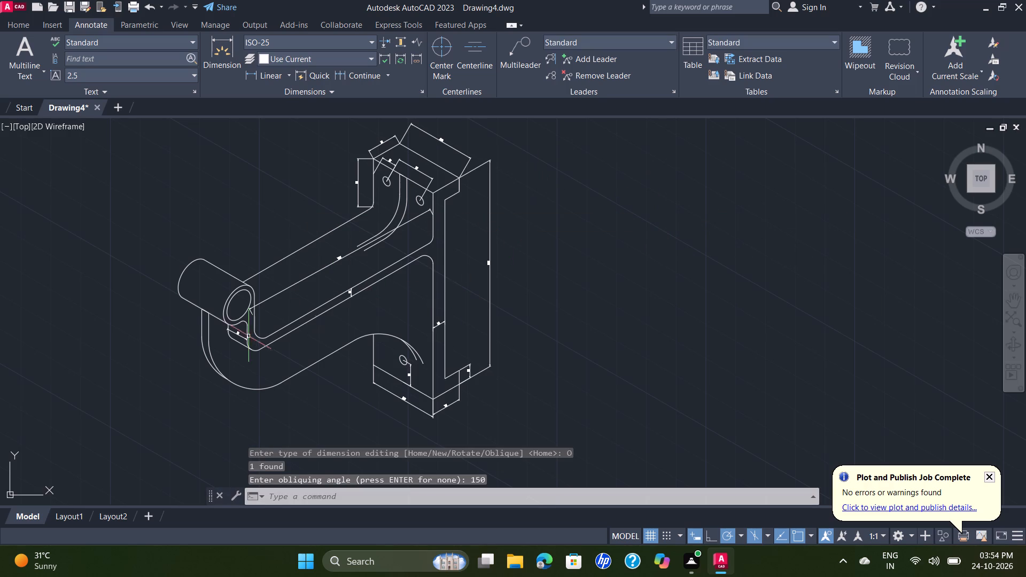
Oblique the 300 mm length dimension running along the arm from the cylinder to the flange to 90°.
scroll(313, 278, up, 1)
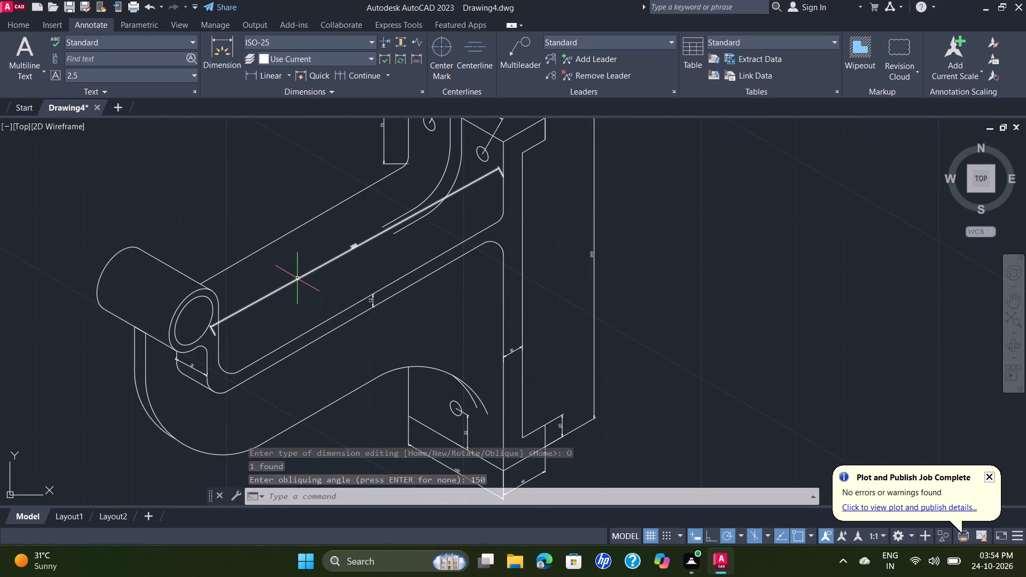
click(298, 278)
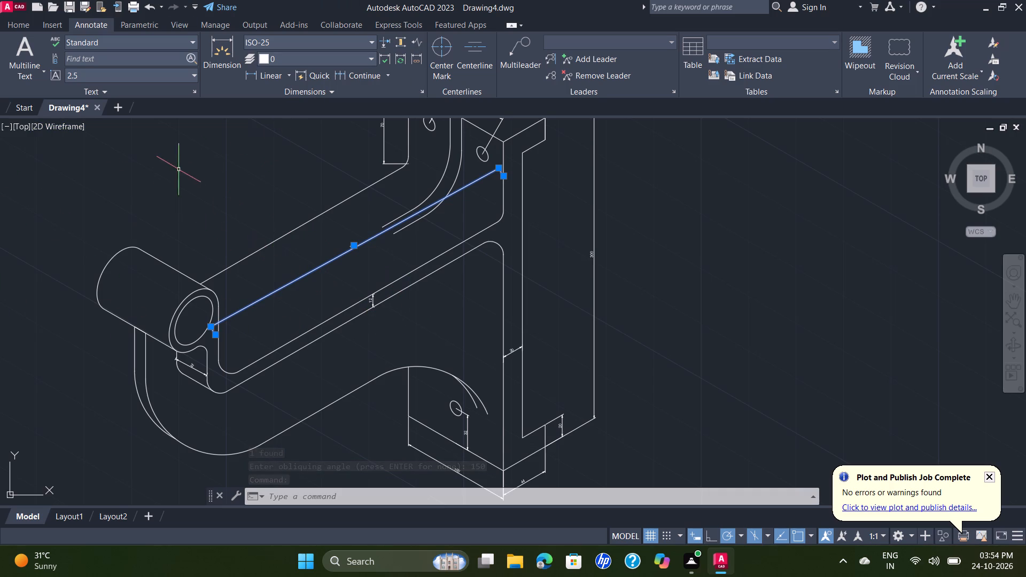
key(space)
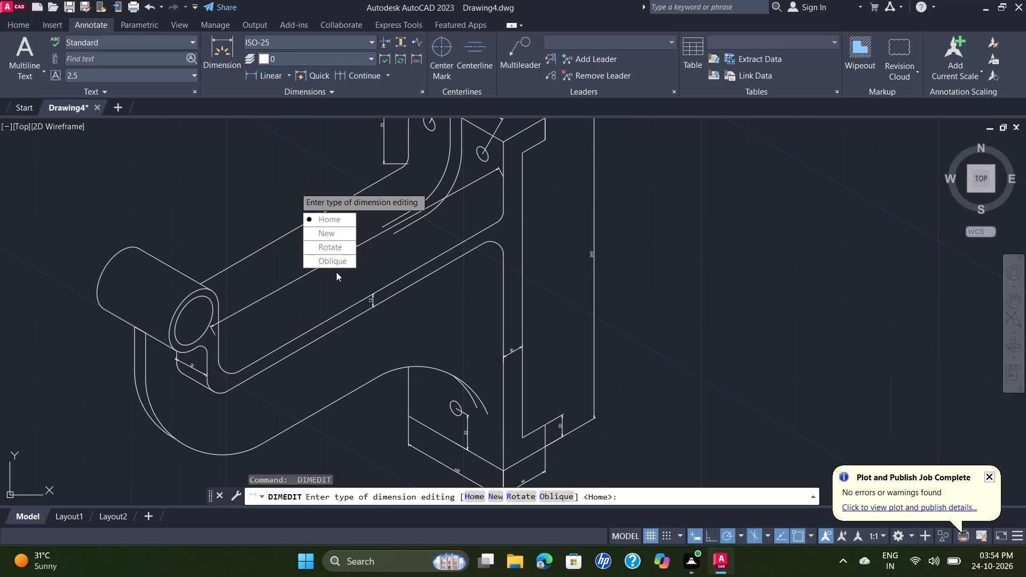
drag(335, 263, 294, 187)
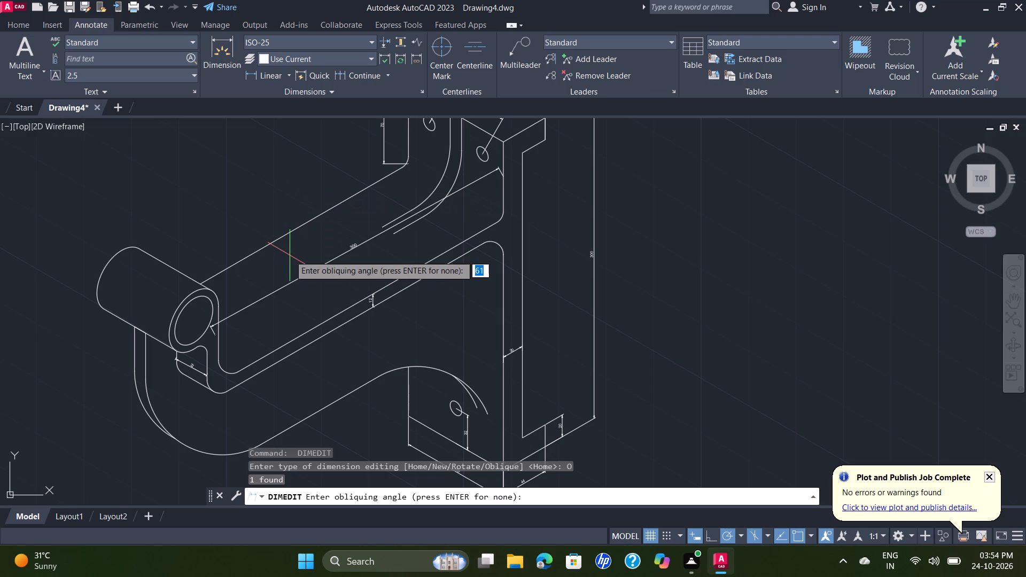
text(90)
key(Return)
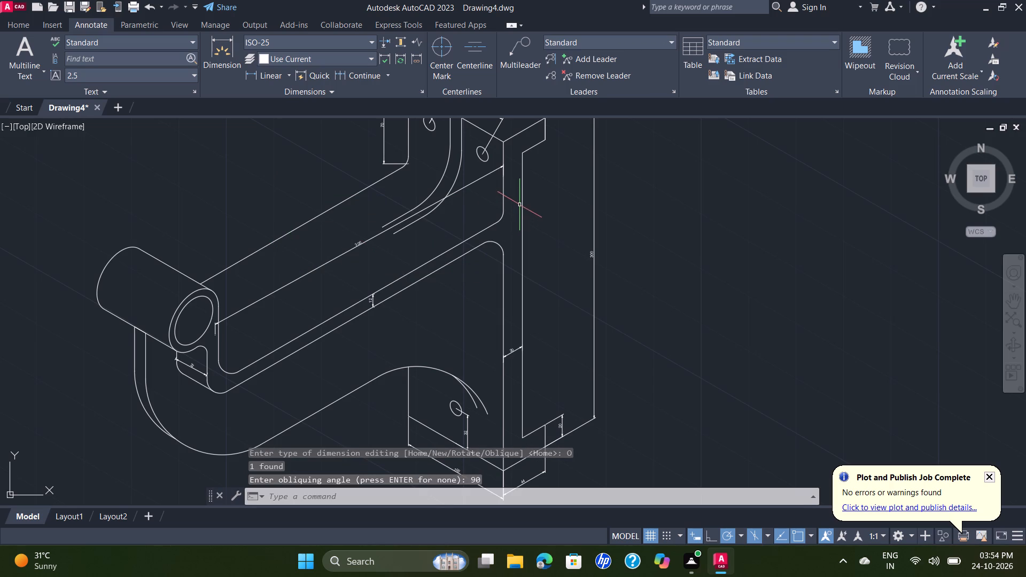
Oblique the vertical 70 mm dimension beside the flange's upper end, above the arm, to 150°.
scroll(519, 203, down, 1)
scroll(407, 236, up, 2)
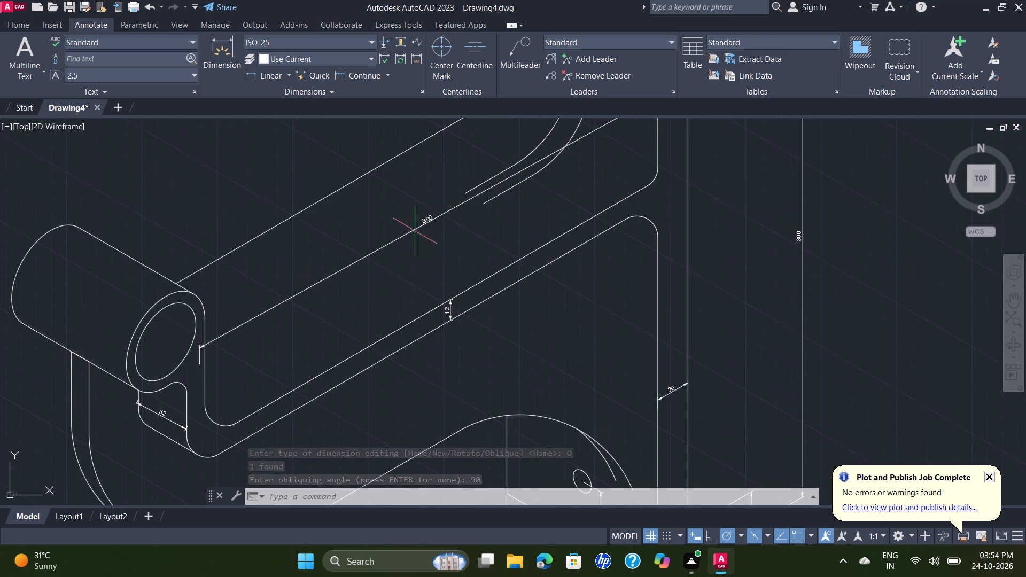
scroll(422, 225, up, 1)
scroll(422, 225, down, 2)
middle_drag(425, 225, 426, 232)
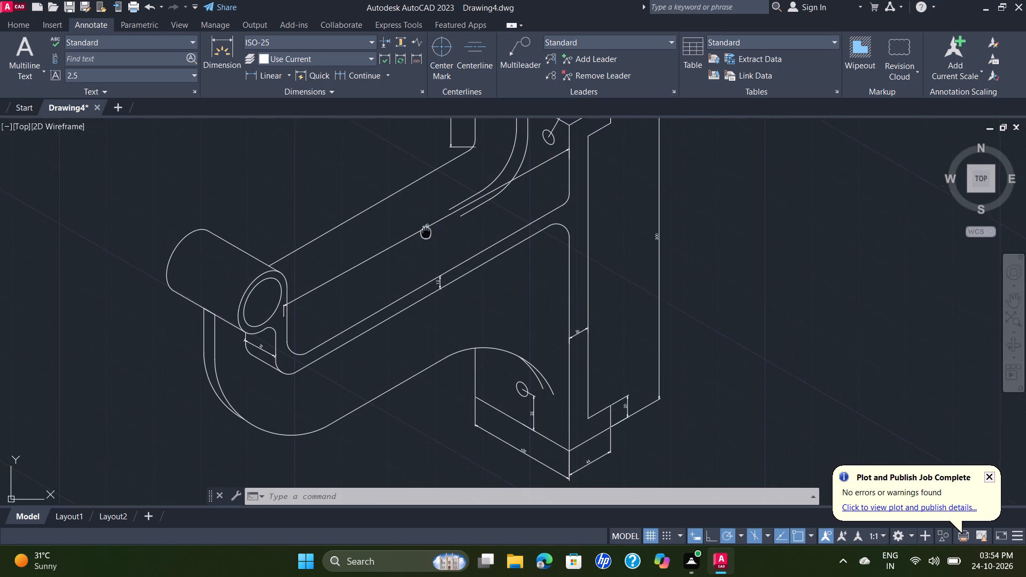
middle_drag(426, 232, 416, 311)
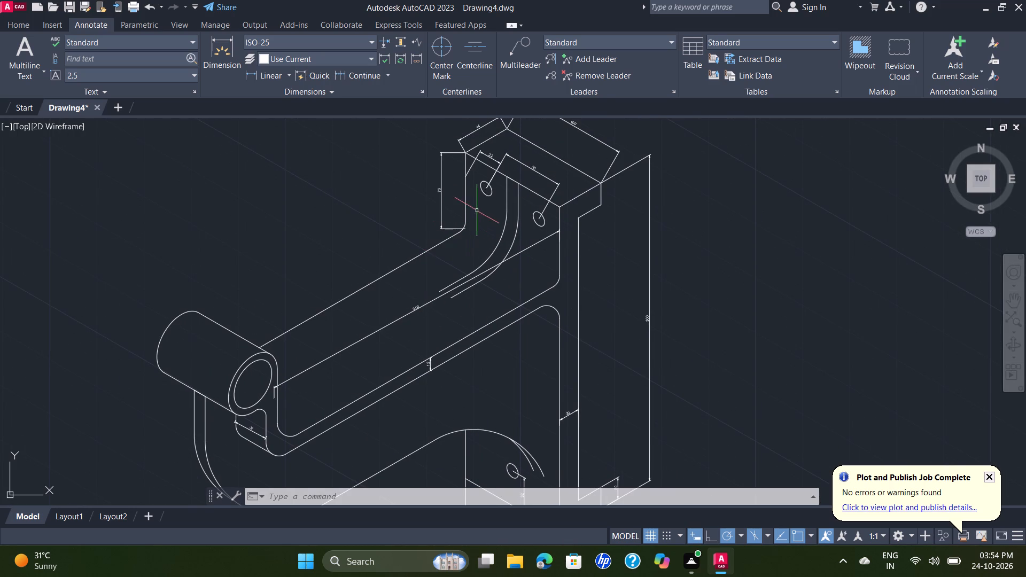
click(442, 202)
key(space)
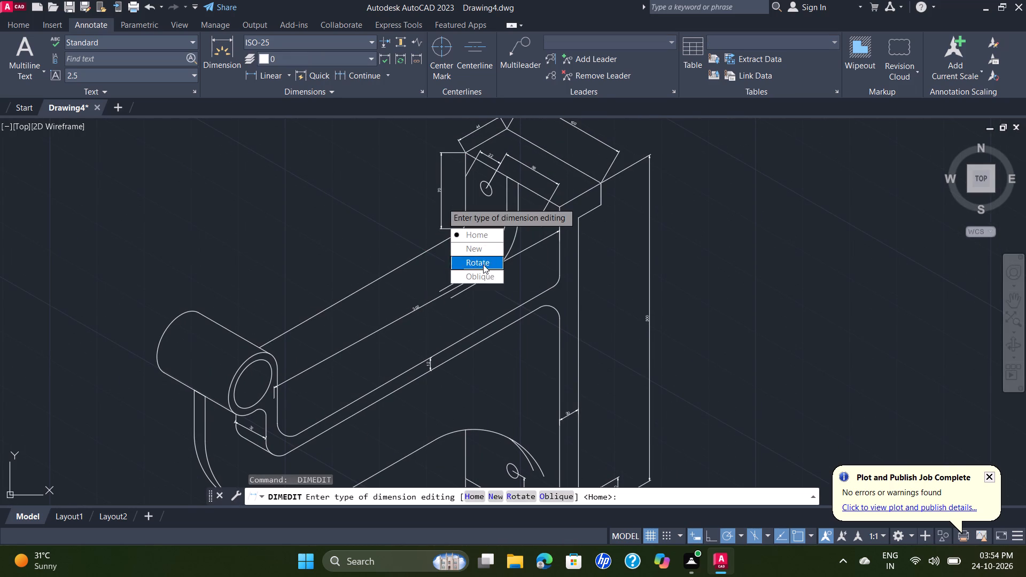
drag(481, 280, 442, 202)
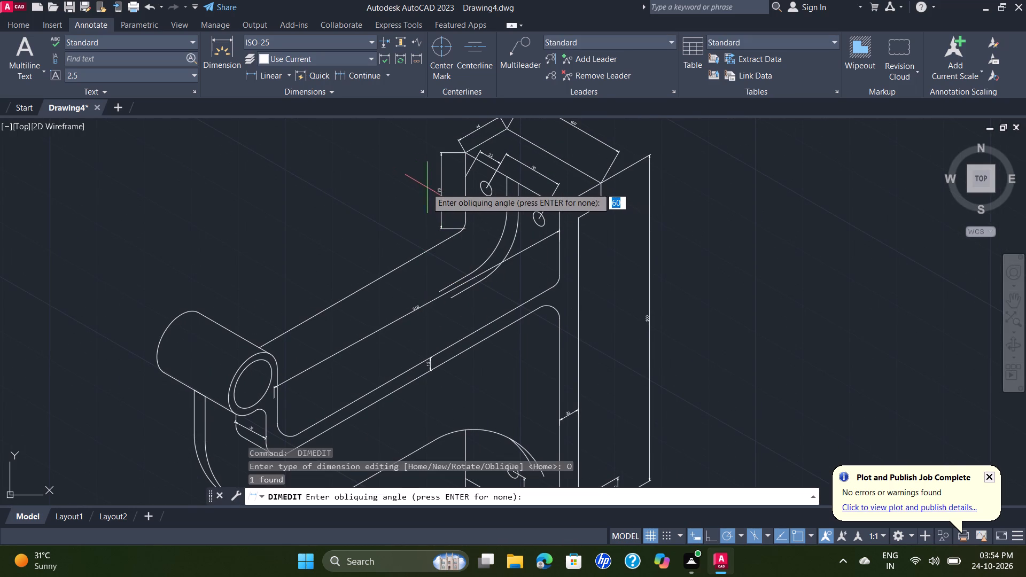
text(150)
key(Return)
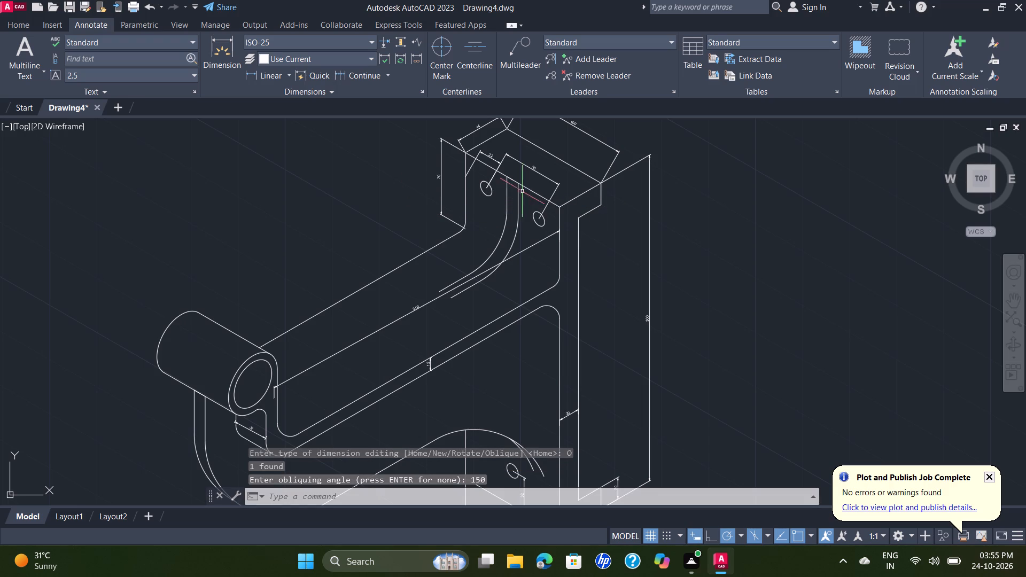
Oblique the 44 mm depth dimension along the flange's top side edge to 150°.
middle_drag(491, 192, 464, 362)
scroll(491, 192, down, 1)
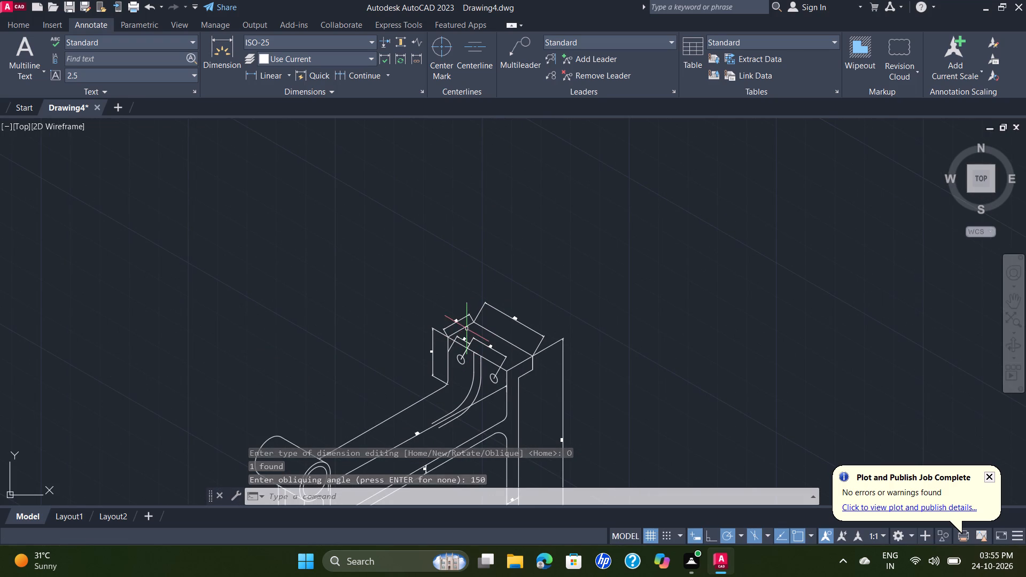
click(461, 317)
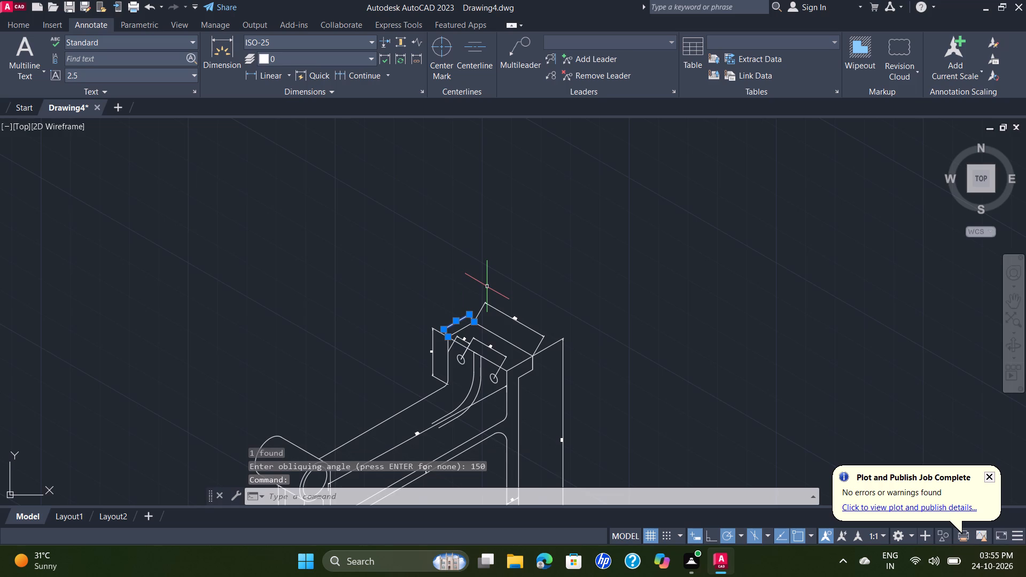
key(space)
drag(526, 354, 486, 286)
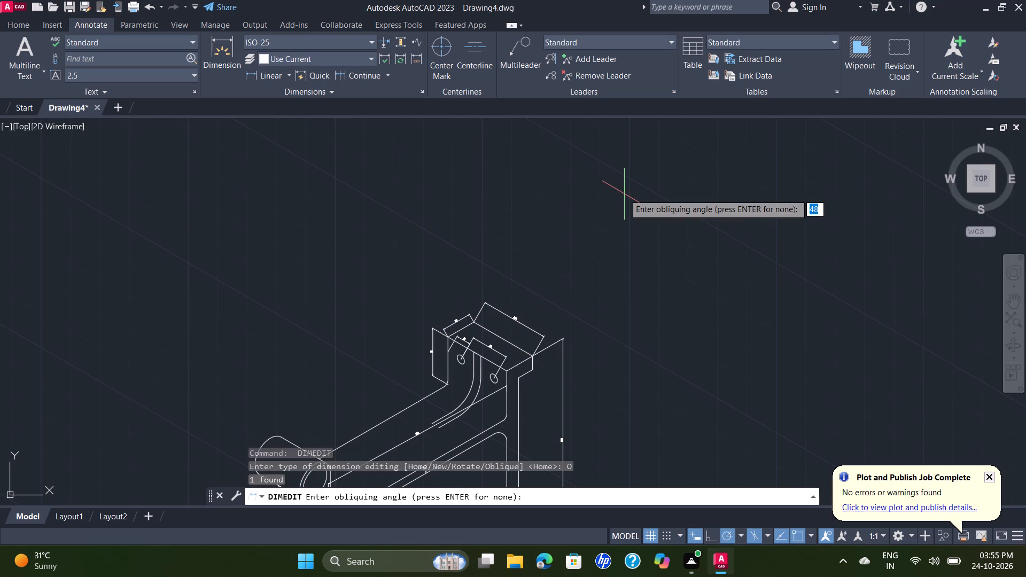
text(150)
key(Return)
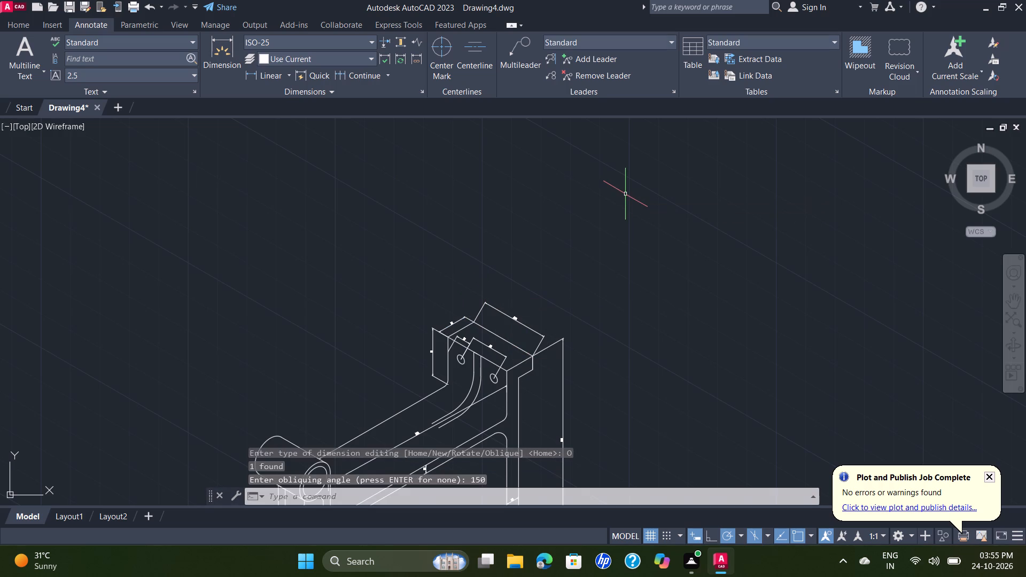
Oblique the 22 mm dimension from the flange's front-face edge to the nearest upper hole to 90°.
scroll(477, 337, up, 2)
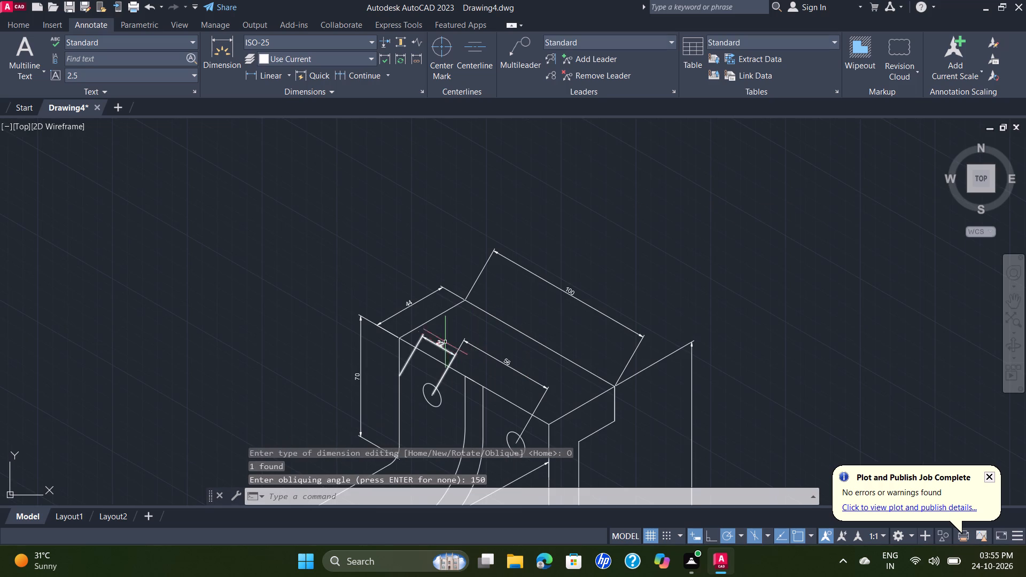
click(441, 346)
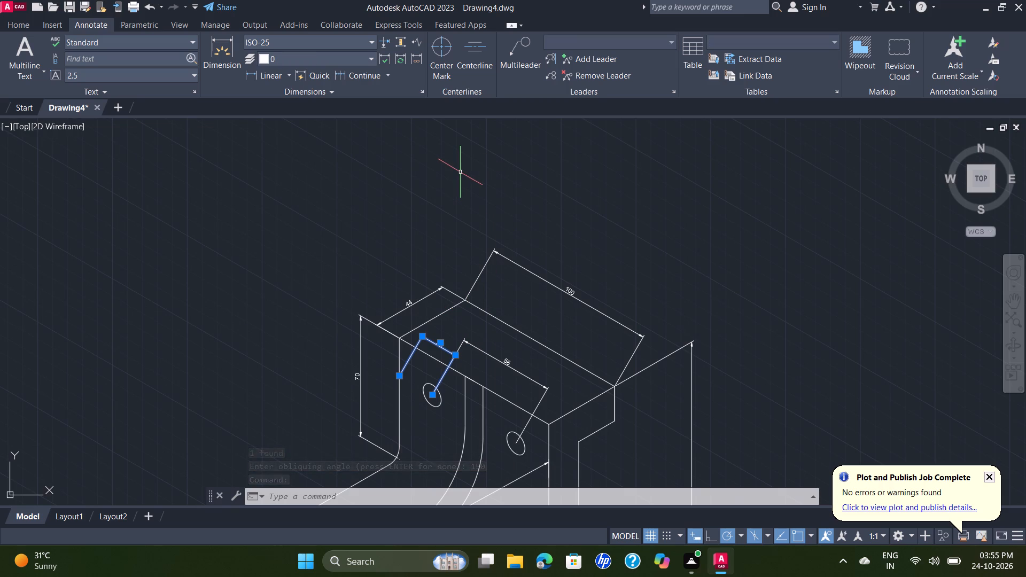
key(space)
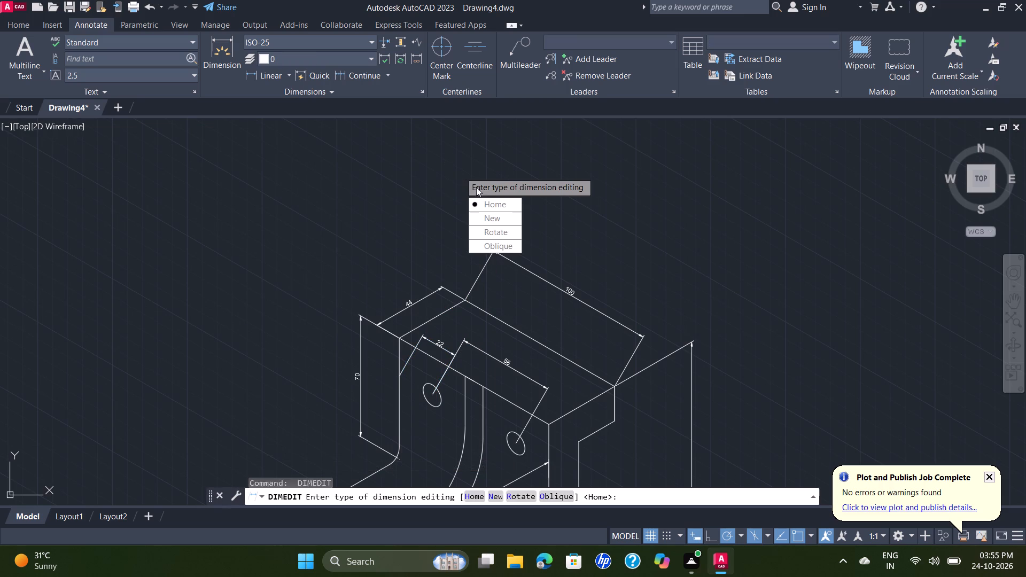
drag(496, 244, 460, 172)
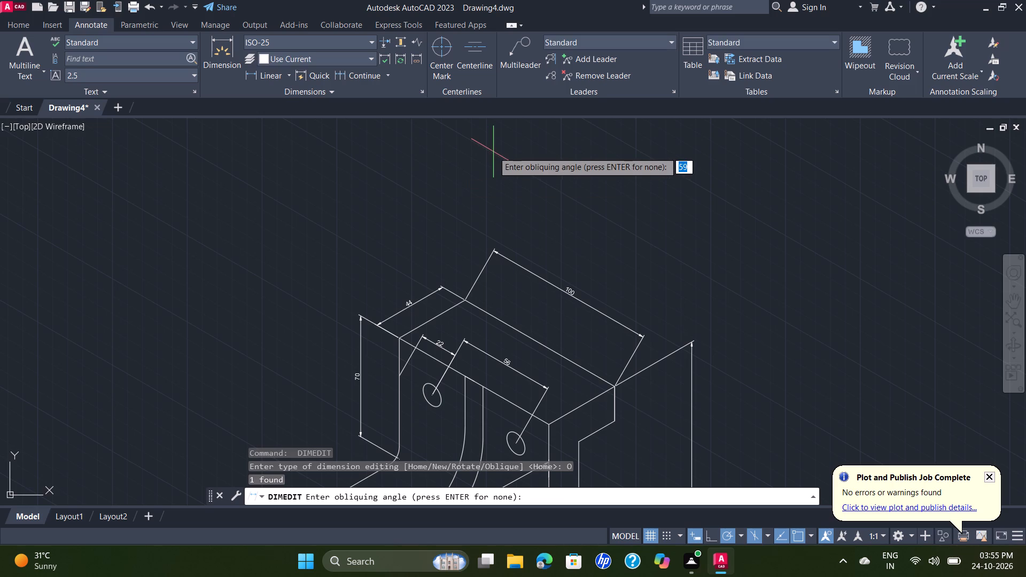
text(90)
key(Return)
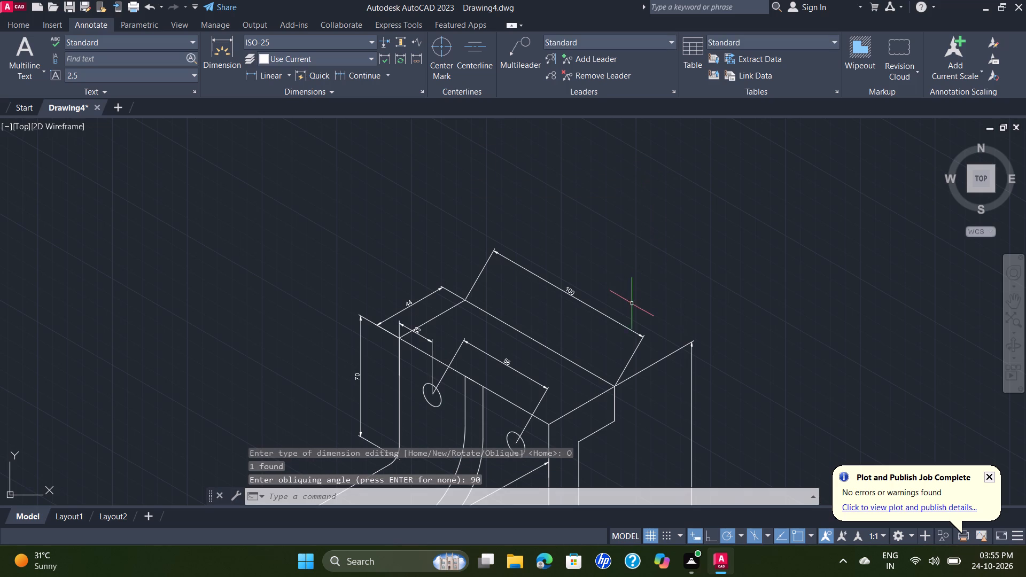
Oblique the 56 mm spacing dimension between the two upper flange holes to 90°.
key(space)
drag(653, 392, 626, 314)
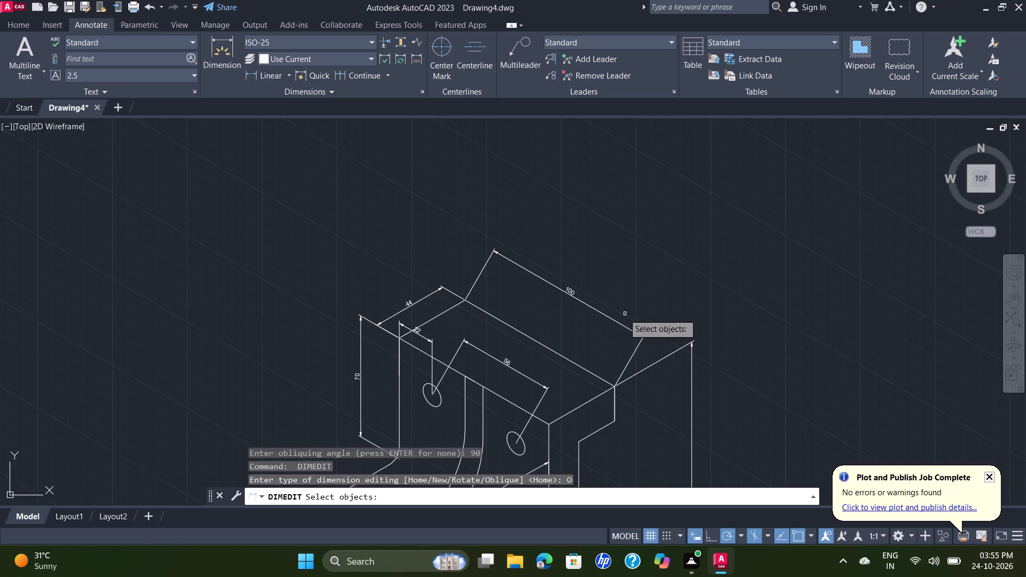
click(532, 381)
right_click(538, 372)
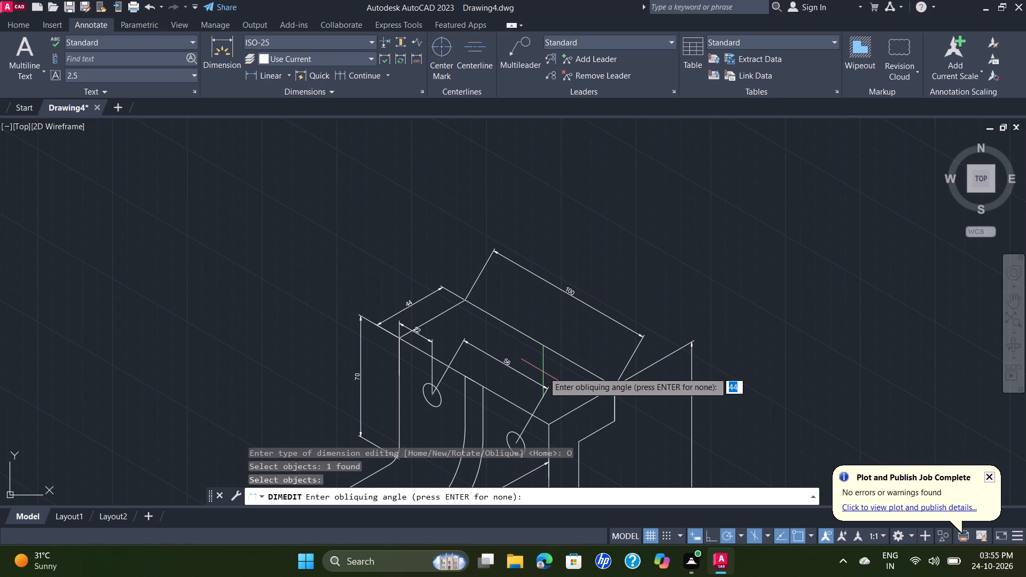
text(90)
key(Return)
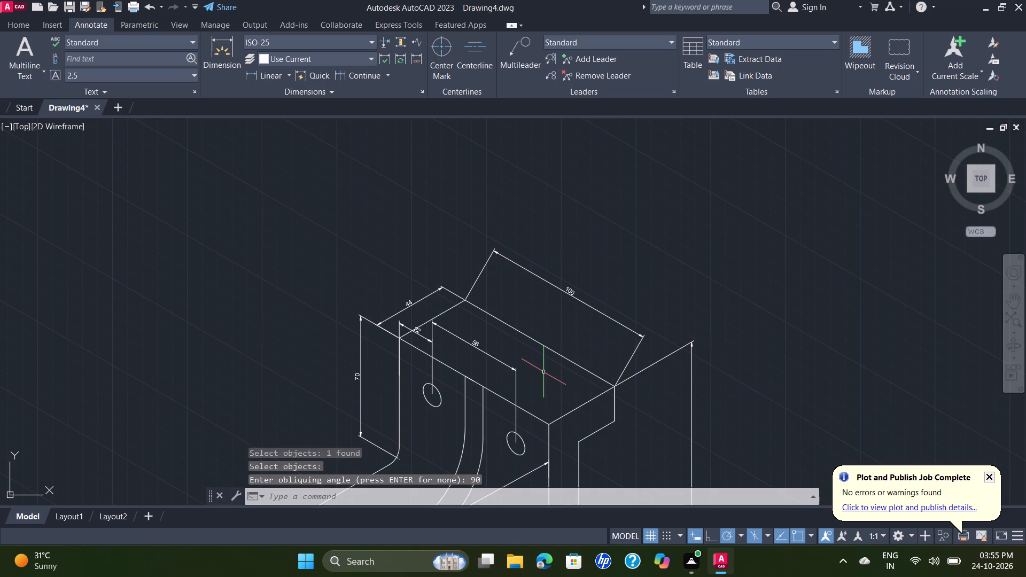
middle_drag(666, 304, 667, 246)
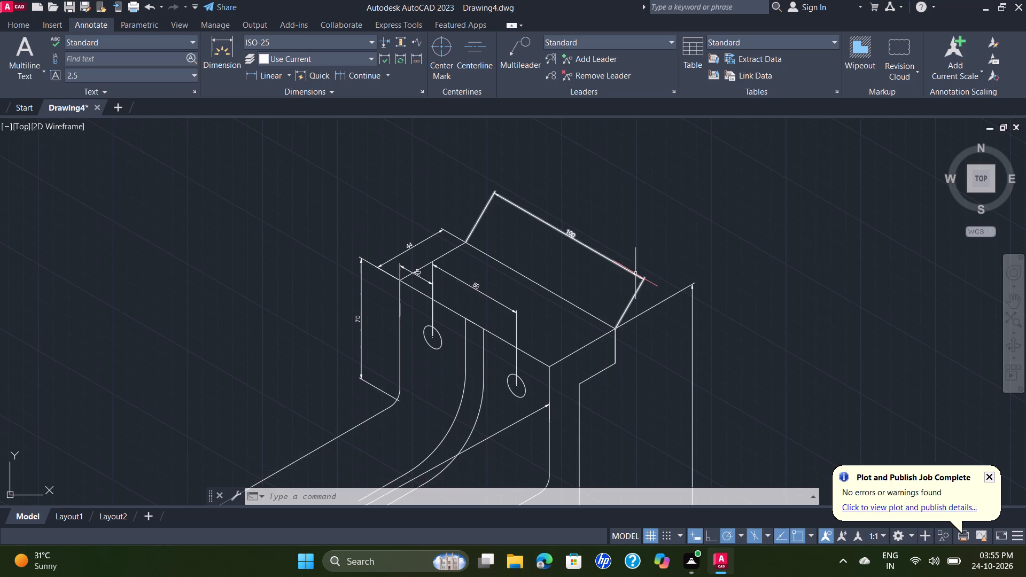
Oblique the 100 mm width dimension along the flange's top rear edge to 30°.
click(636, 274)
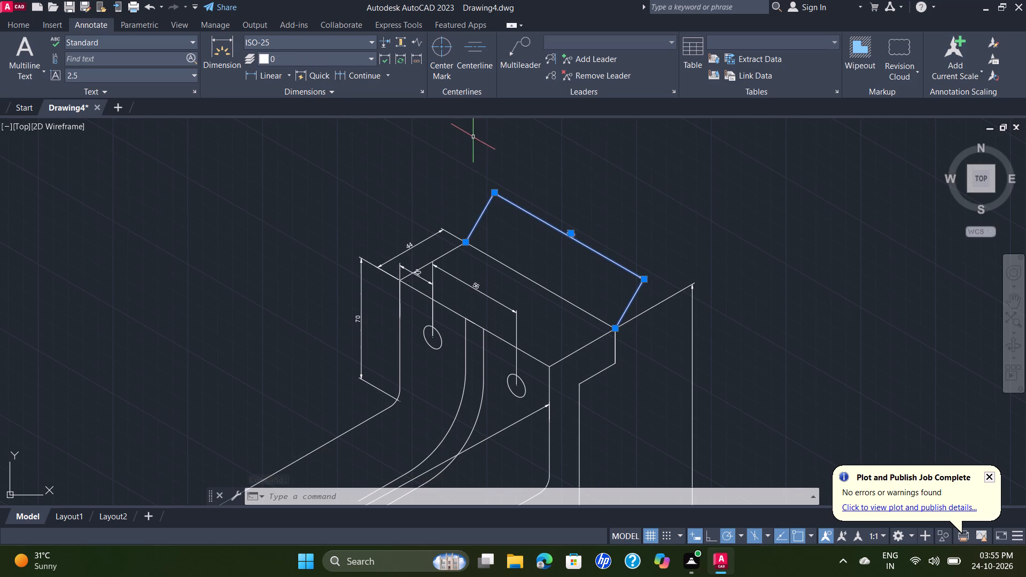
key(space)
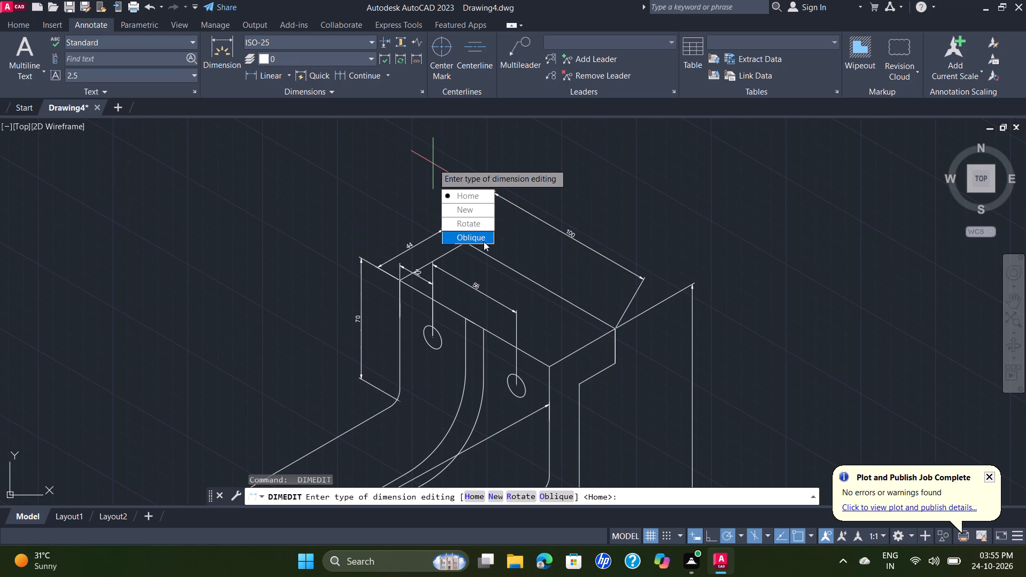
drag(474, 237, 433, 163)
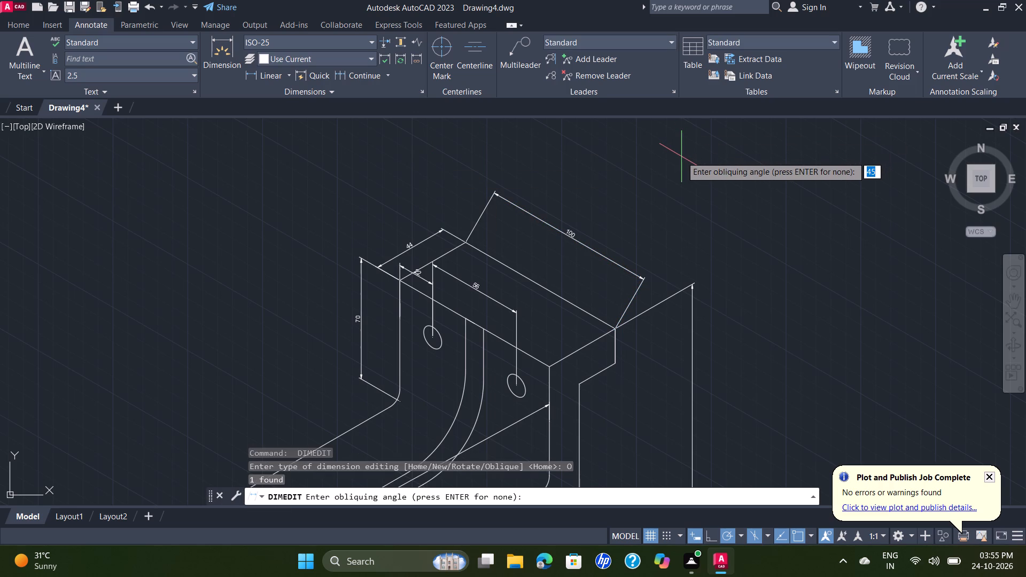
text(30)
key(Return)
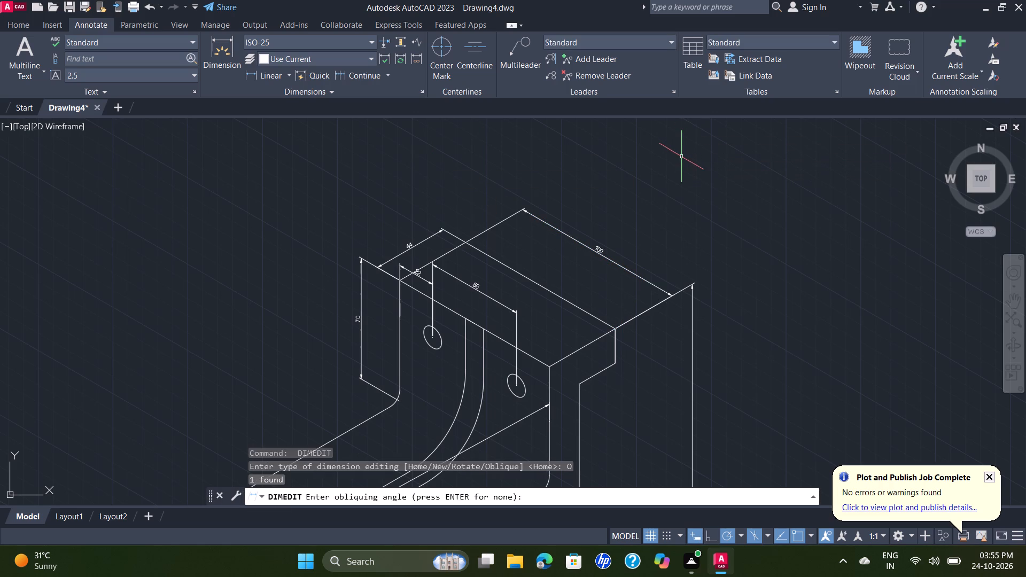
Examine the dimensions over the whole bracket, from the flange's top to its base and along the arm.
scroll(725, 159, down, 1)
scroll(708, 290, down, 2)
middle_drag(708, 295, 661, 240)
scroll(610, 248, up, 2)
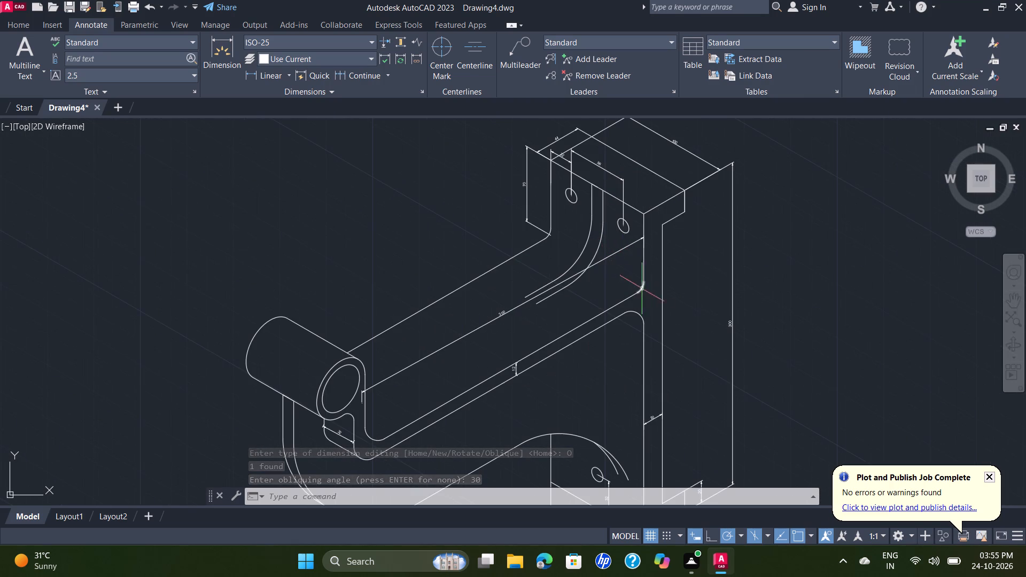
scroll(707, 307, down, 2)
scroll(674, 373, up, 2)
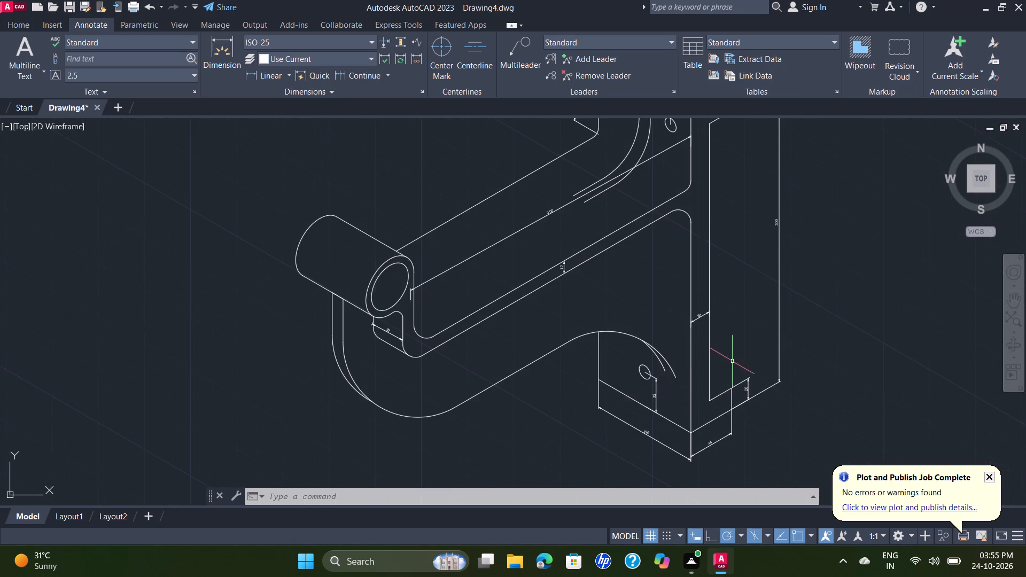
scroll(766, 339, down, 2)
key(Escape)
middle_drag(794, 310, 734, 291)
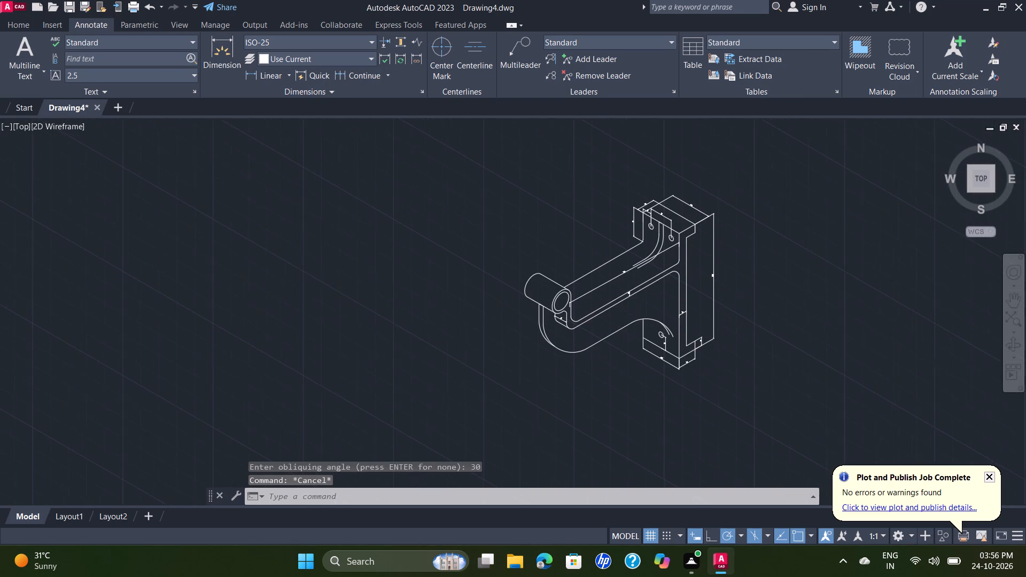
scroll(733, 289, up, 2)
middle_drag(732, 288, 691, 369)
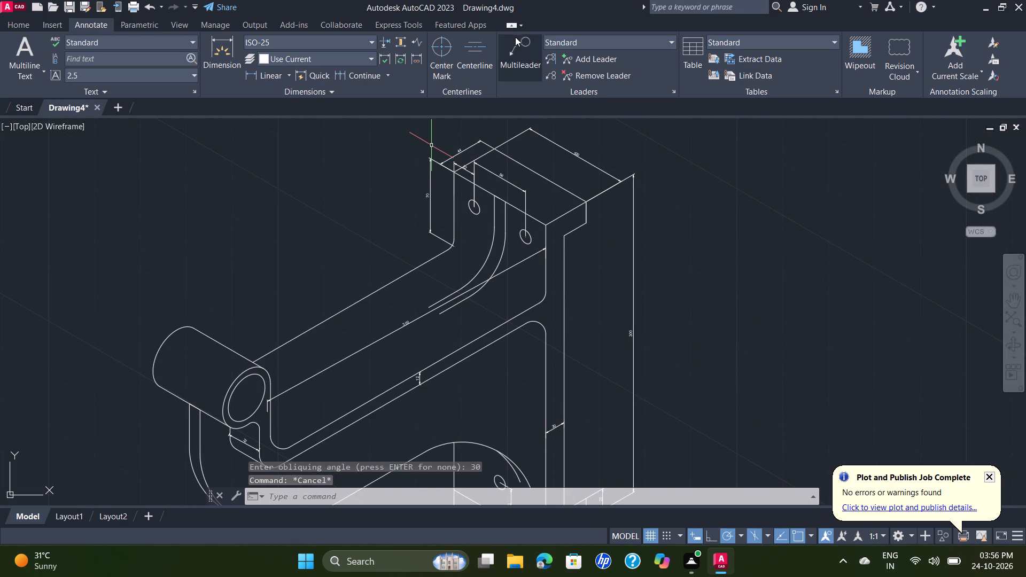
Add a multileader reading "3 HOLES Ø12" pointing to the lower flange hole.
click(515, 41)
scroll(617, 168, down, 1)
scroll(561, 202, up, 2)
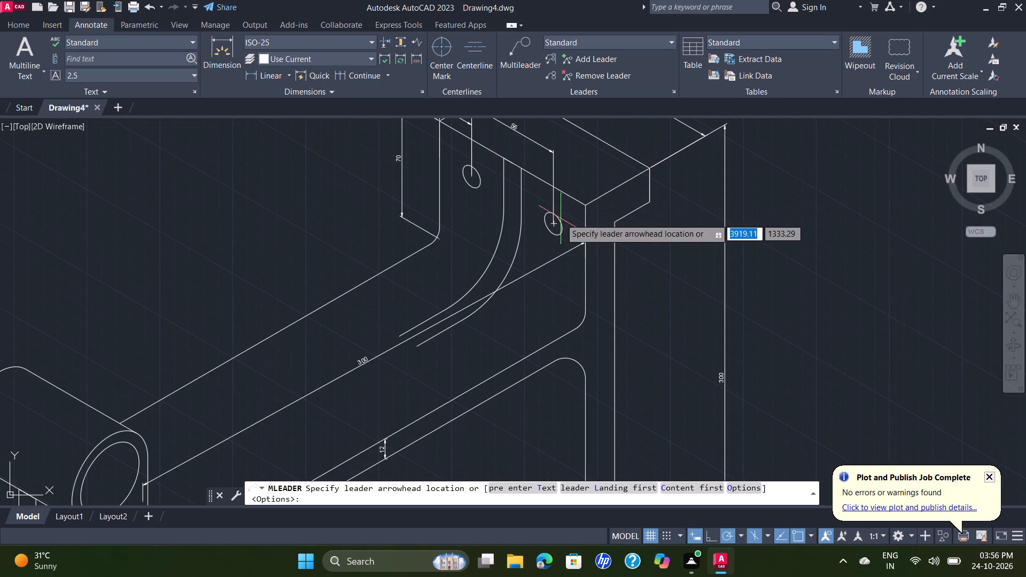
scroll(579, 208, down, 2)
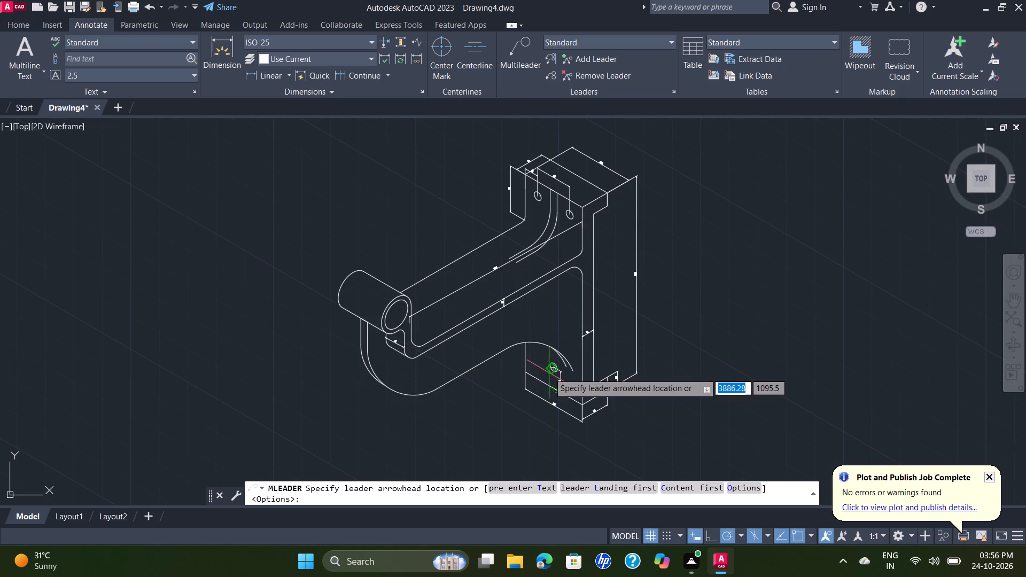
scroll(548, 372, up, 2)
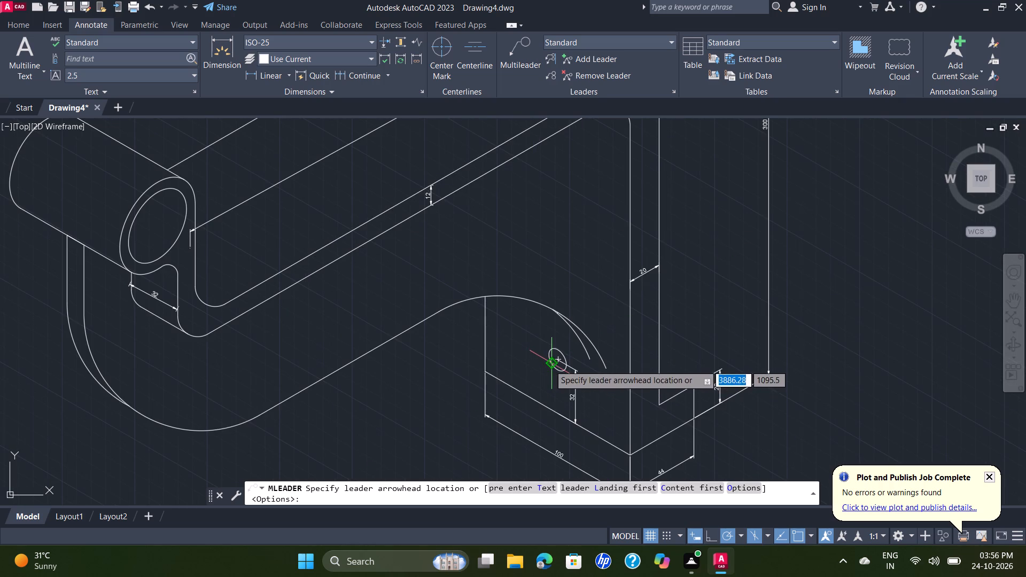
click(549, 364)
click(446, 420)
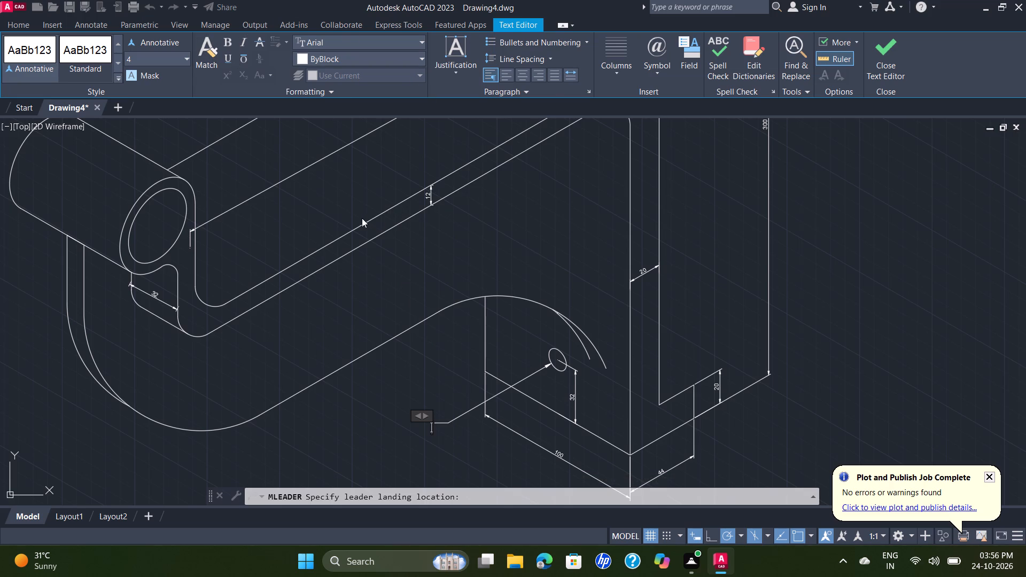
text(3 HOLES)
key(space)
click(659, 76)
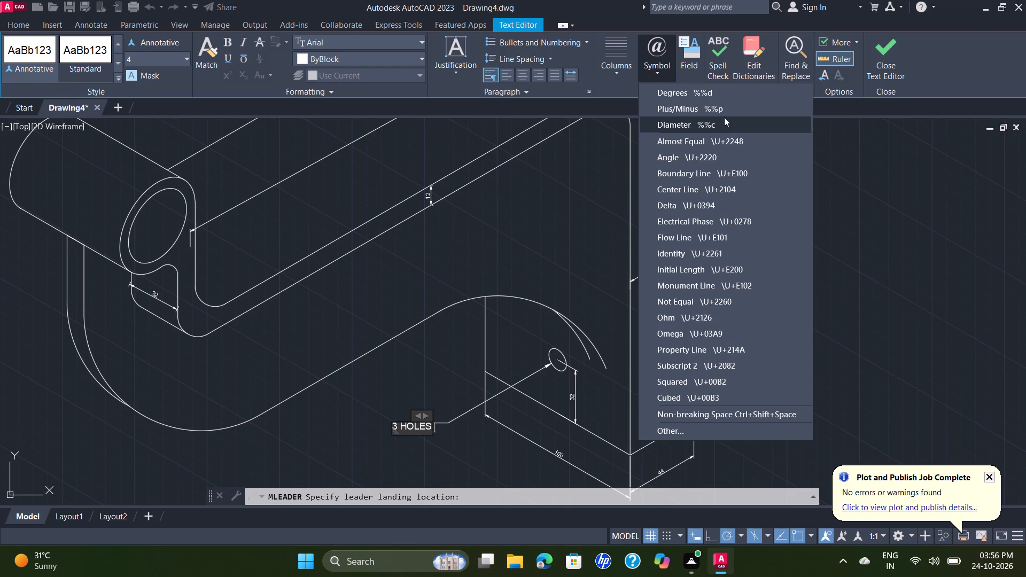
click(721, 122)
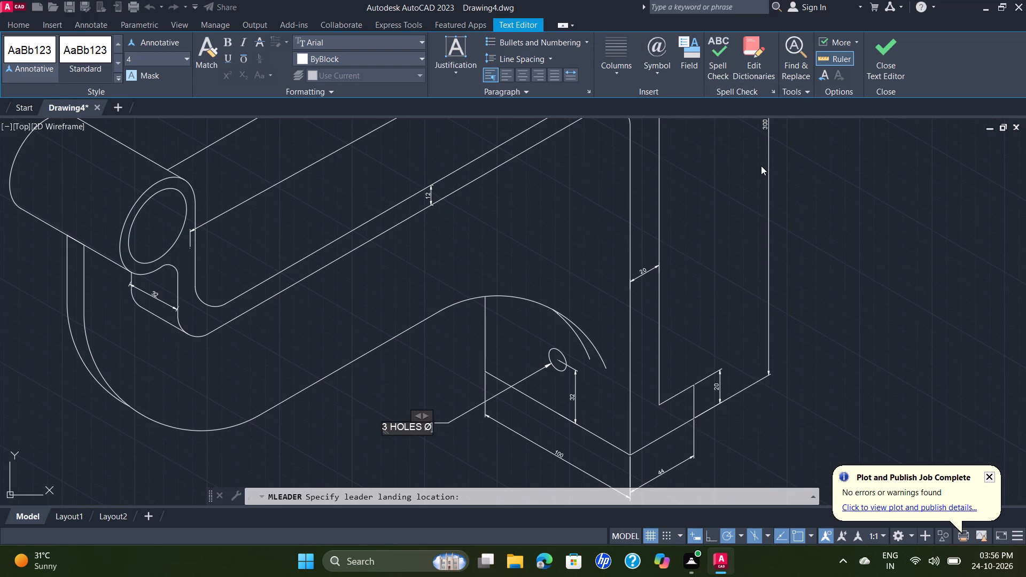
text(12)
click(761, 166)
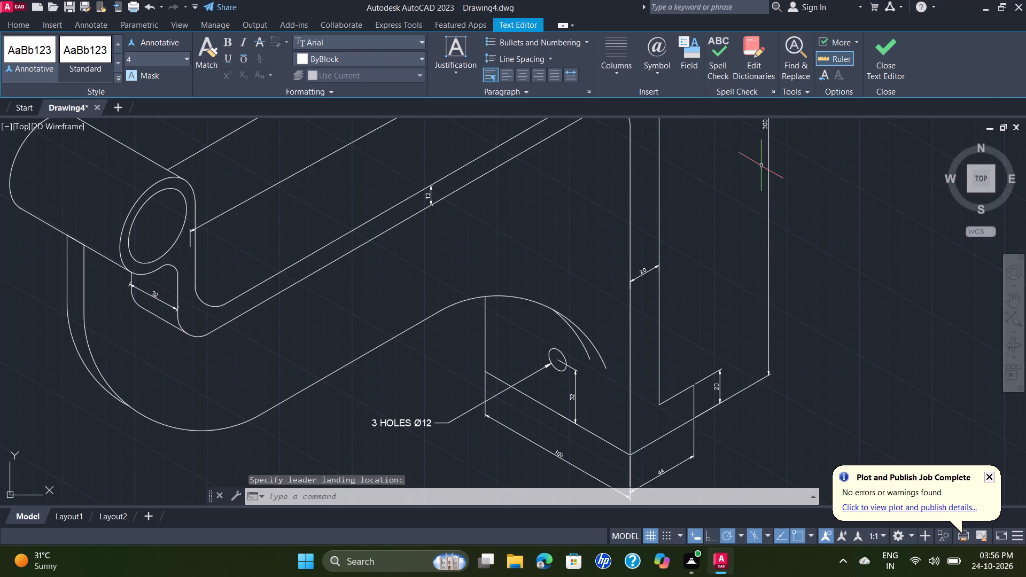
Add a multileader reading "R70" to the convex rib curve above the lower flange hole.
scroll(703, 298, down, 1)
middle_drag(703, 298, 683, 299)
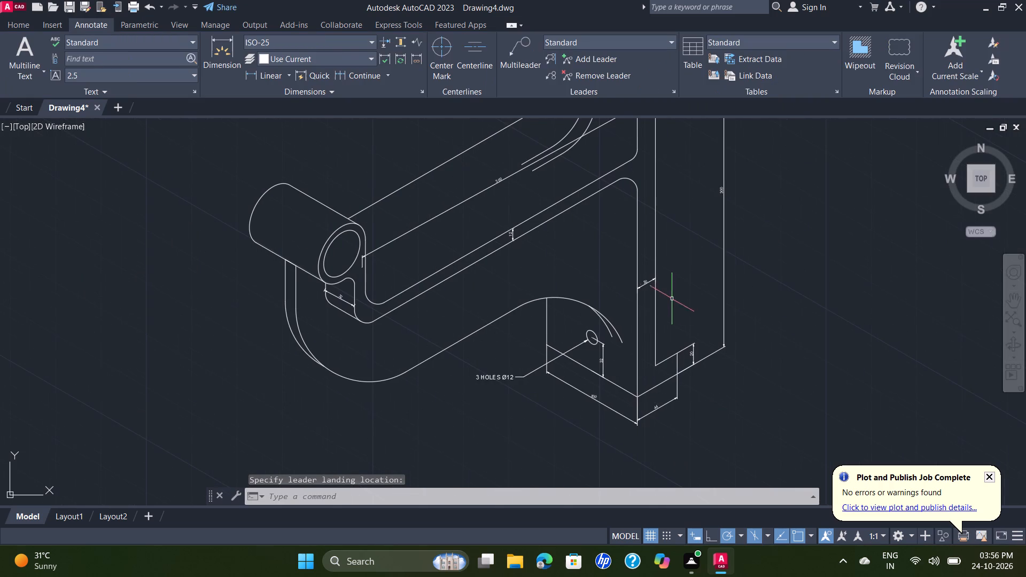
key(space)
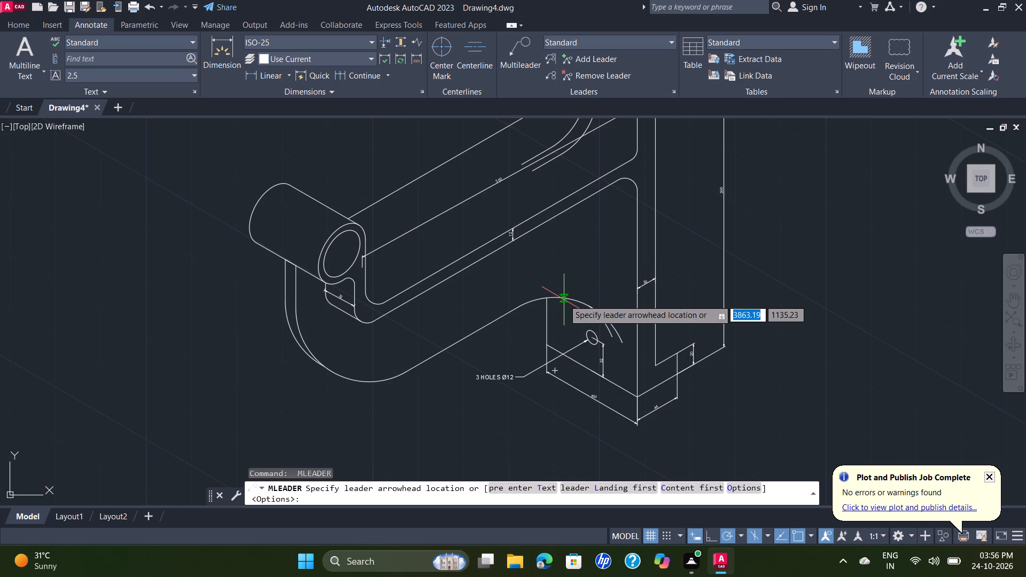
click(564, 300)
click(510, 352)
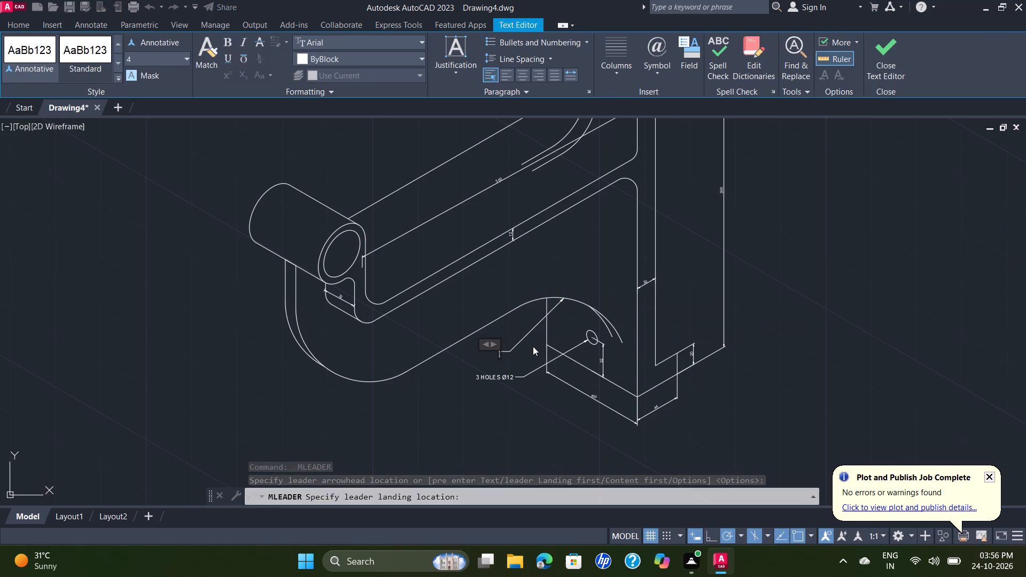
key(r)
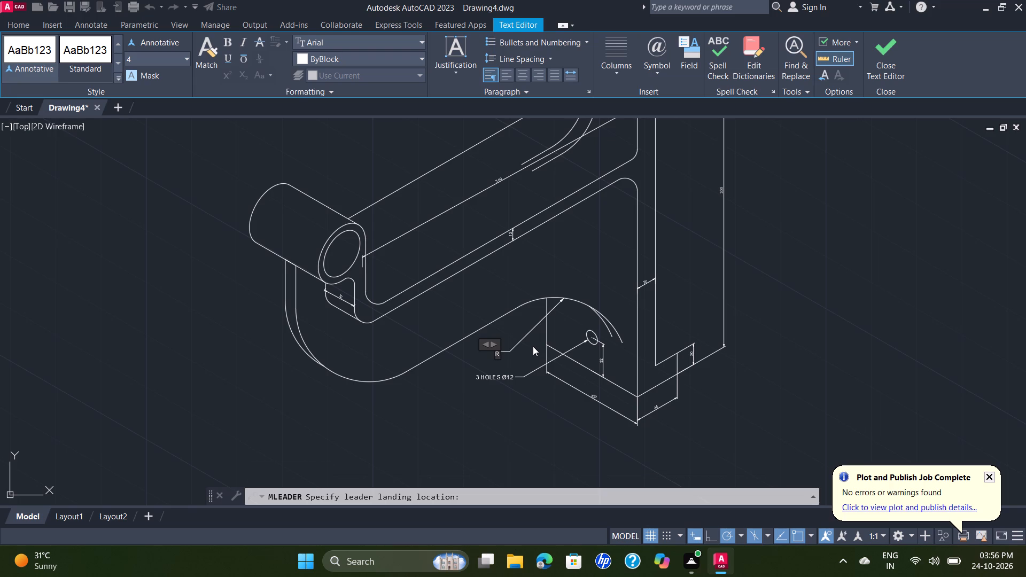
text(70)
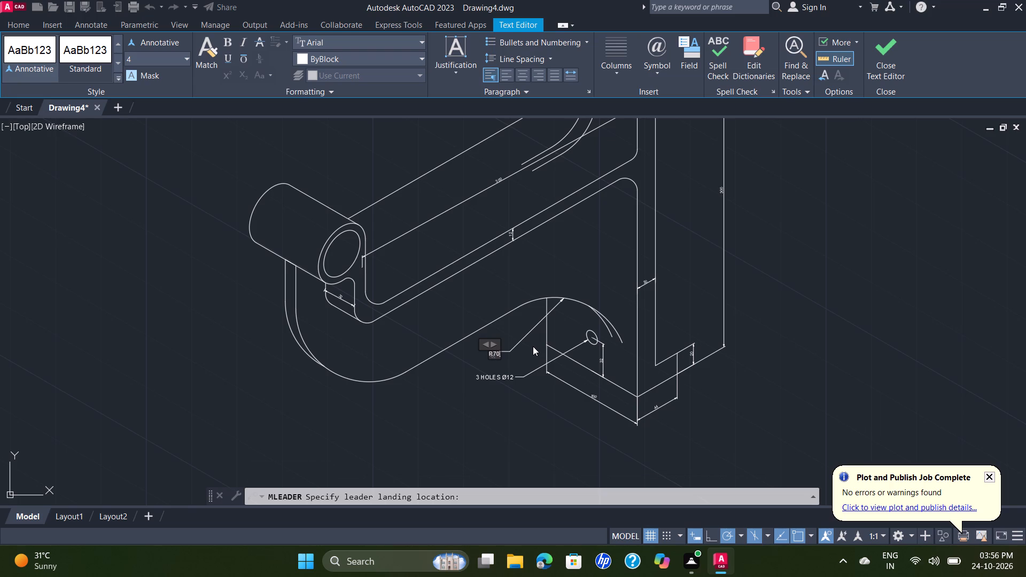
click(533, 346)
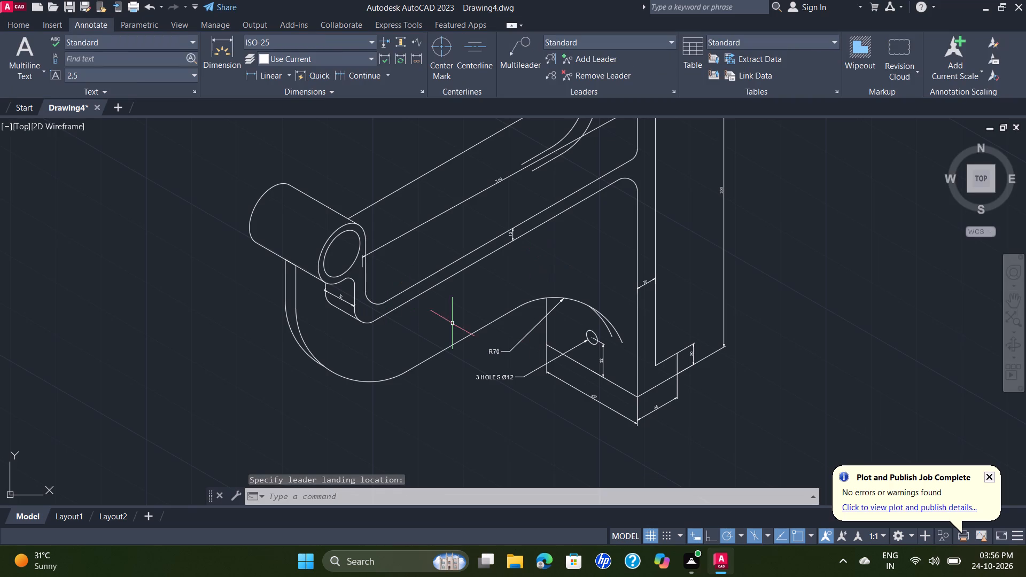
Add a multileader reading "R70" to the bottom of the curved rib below the cylinder.
key(space)
click(362, 382)
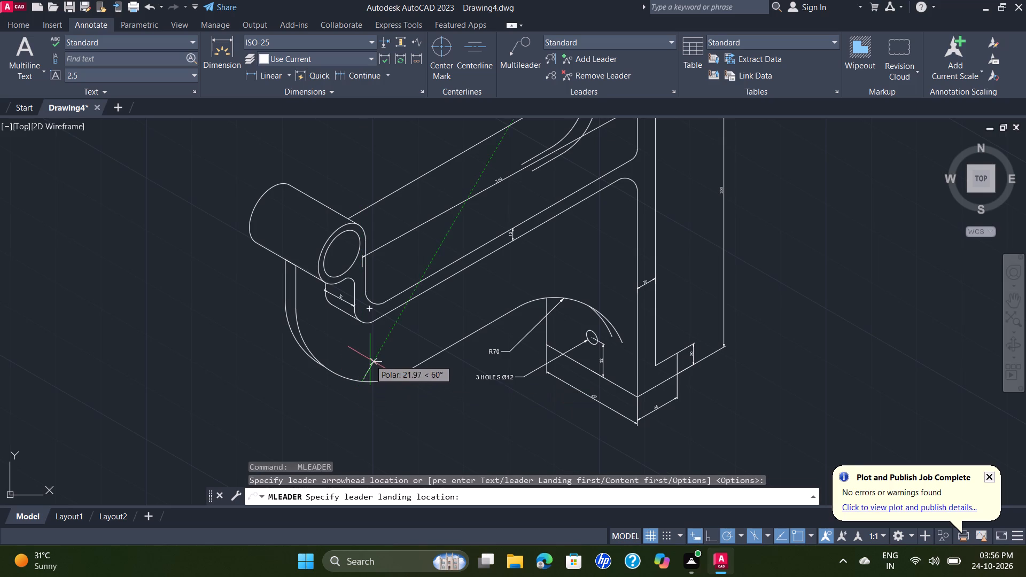
click(364, 358)
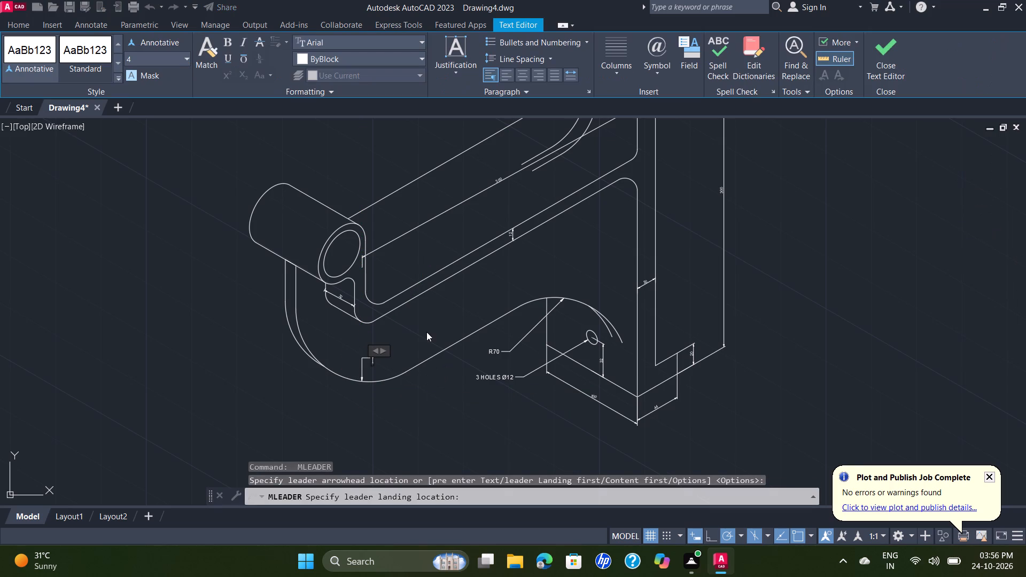
key(7)
key(BackSpace)
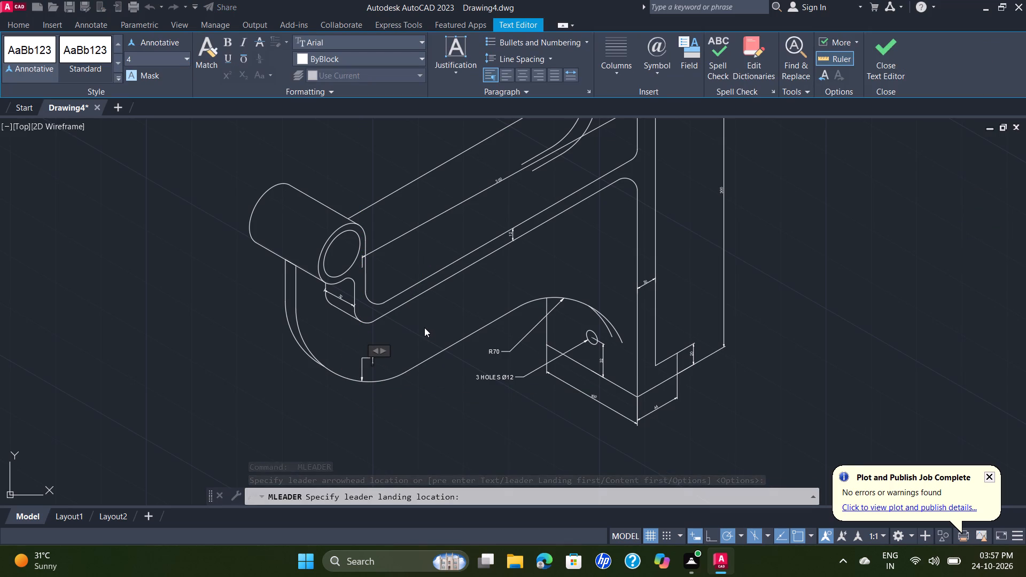
key(r)
text(70)
click(424, 328)
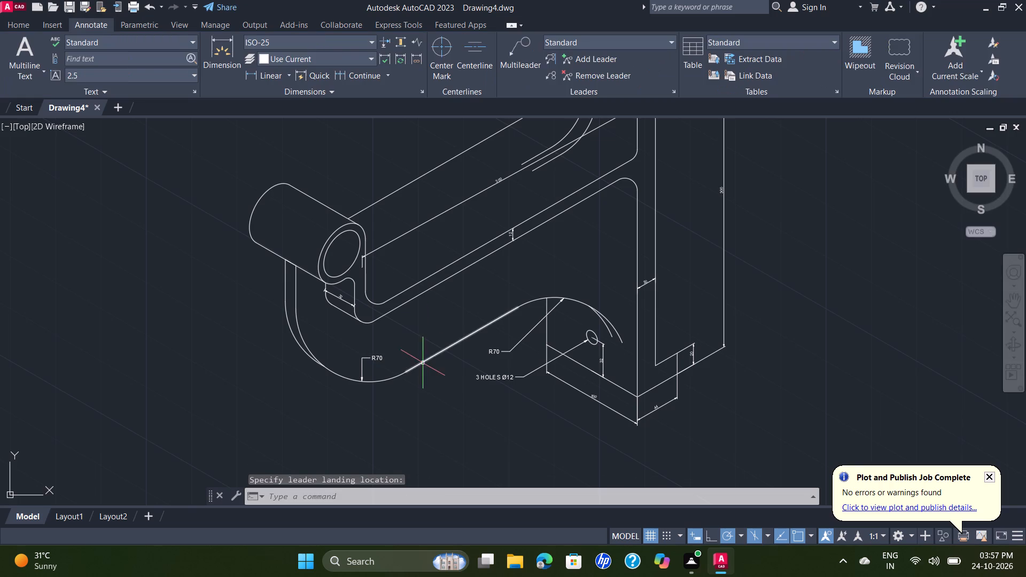
Add a multileader reading "Ø52" pointing to the outer circle of the cylinder's front face.
key(space)
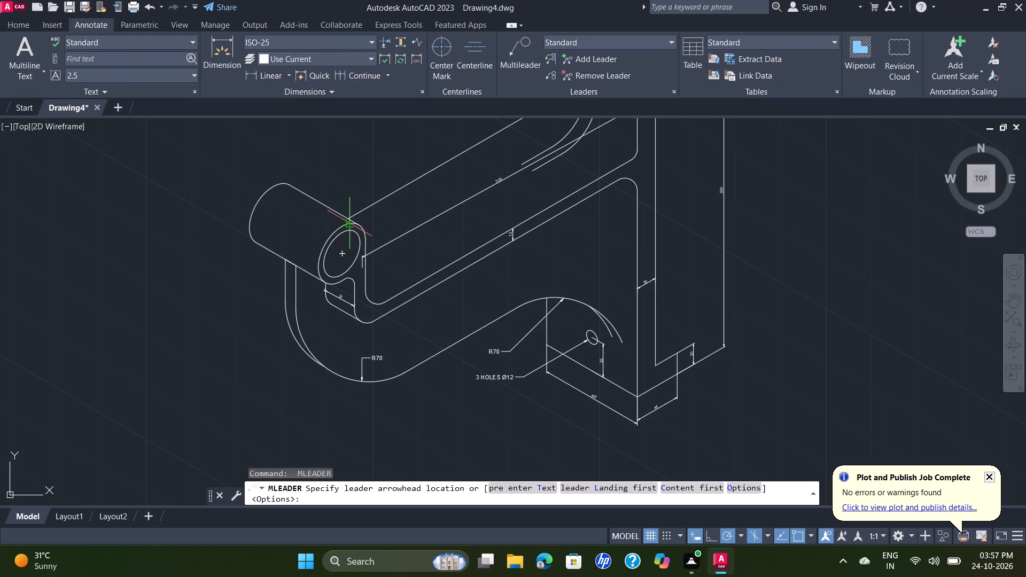
click(346, 222)
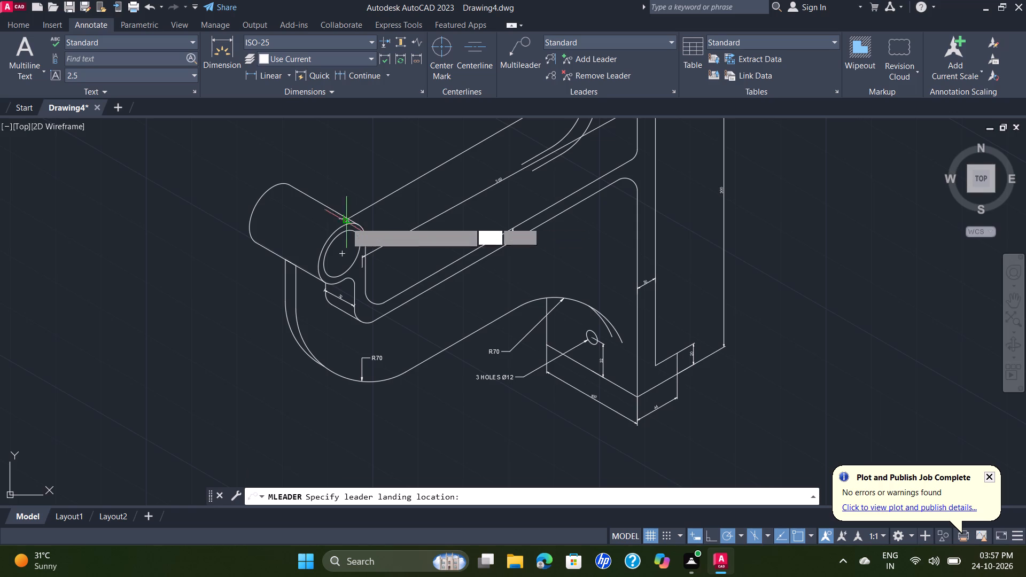
click(366, 179)
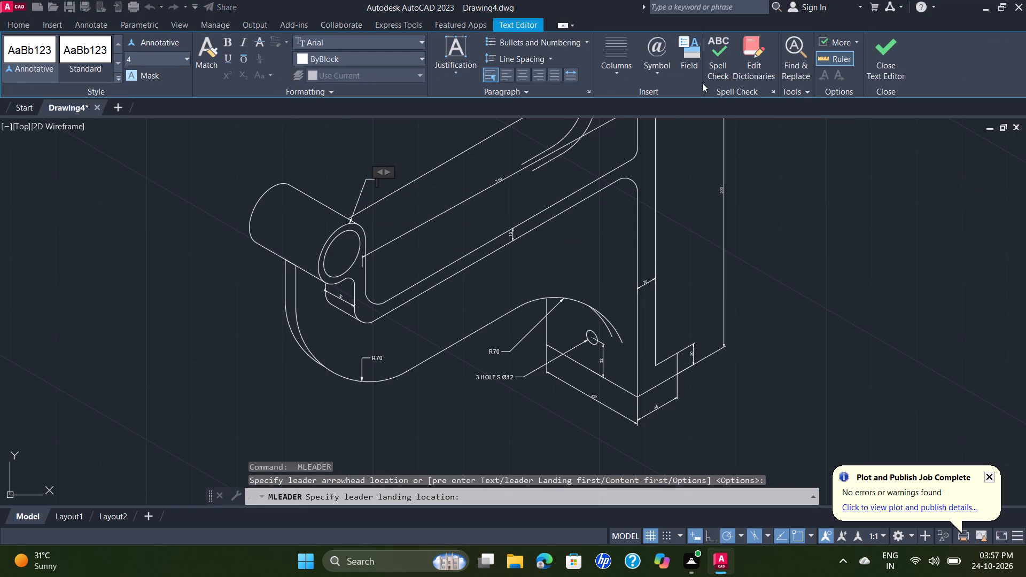
click(676, 76)
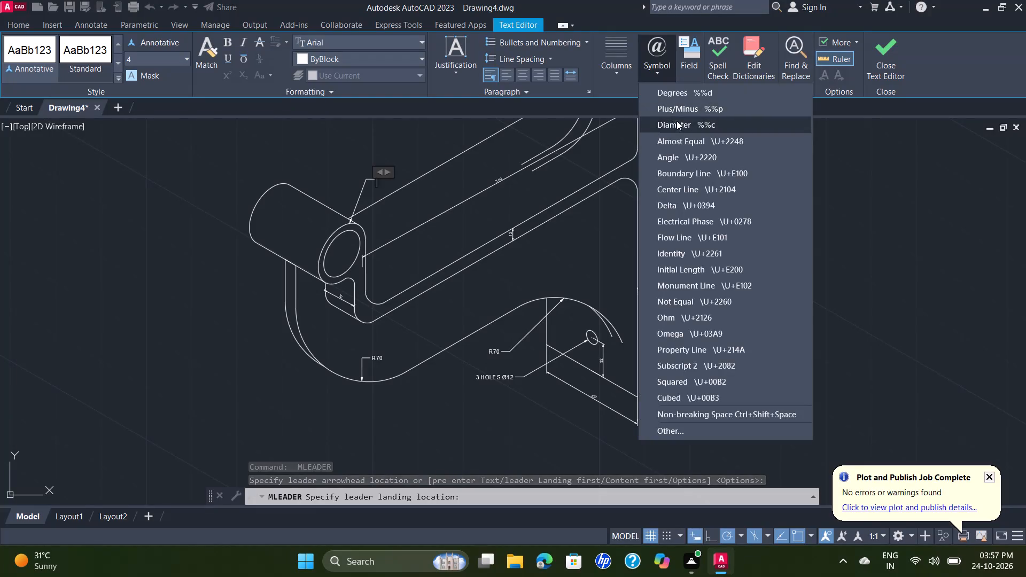
click(675, 118)
key(5)
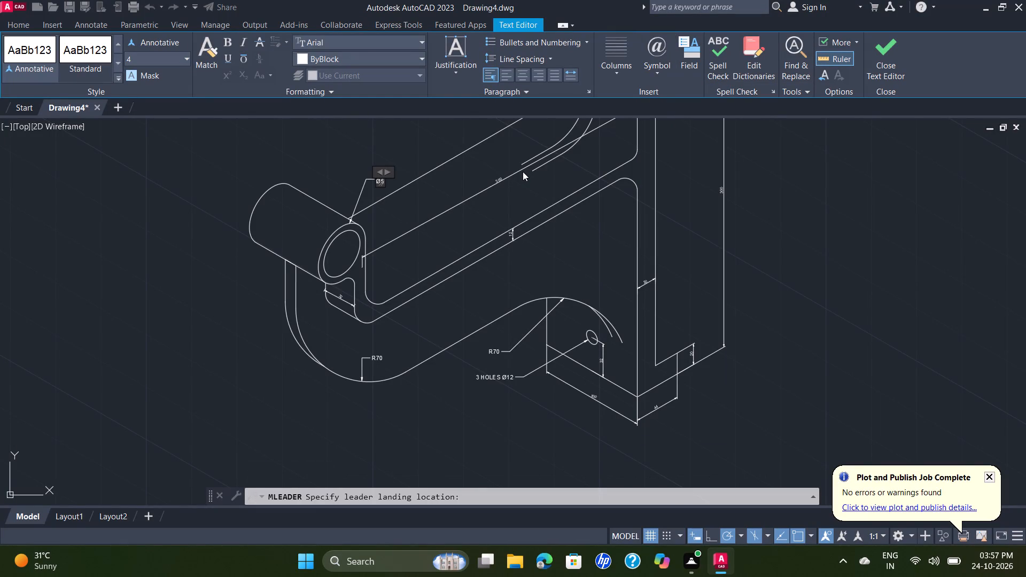
key(2)
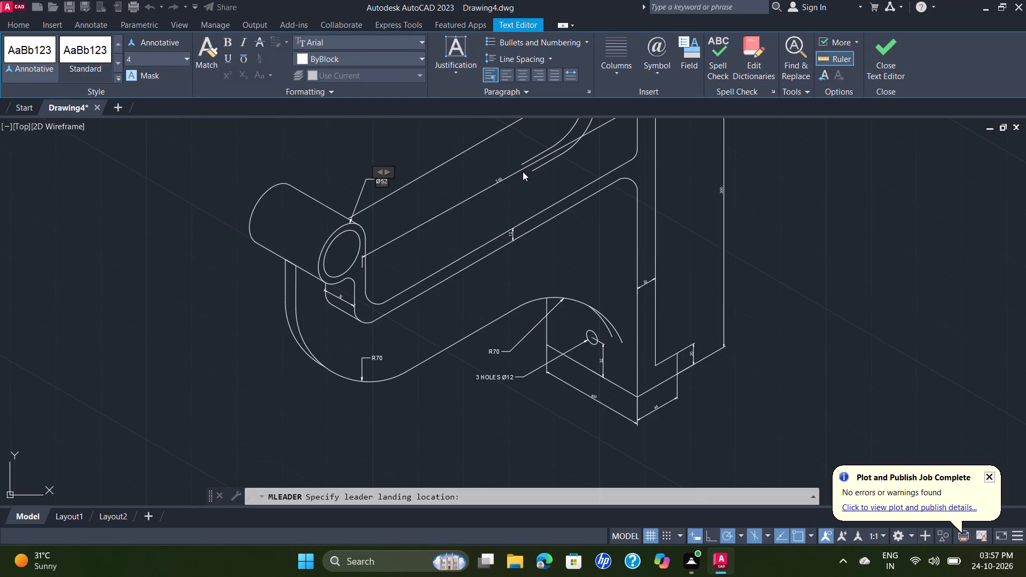
click(523, 171)
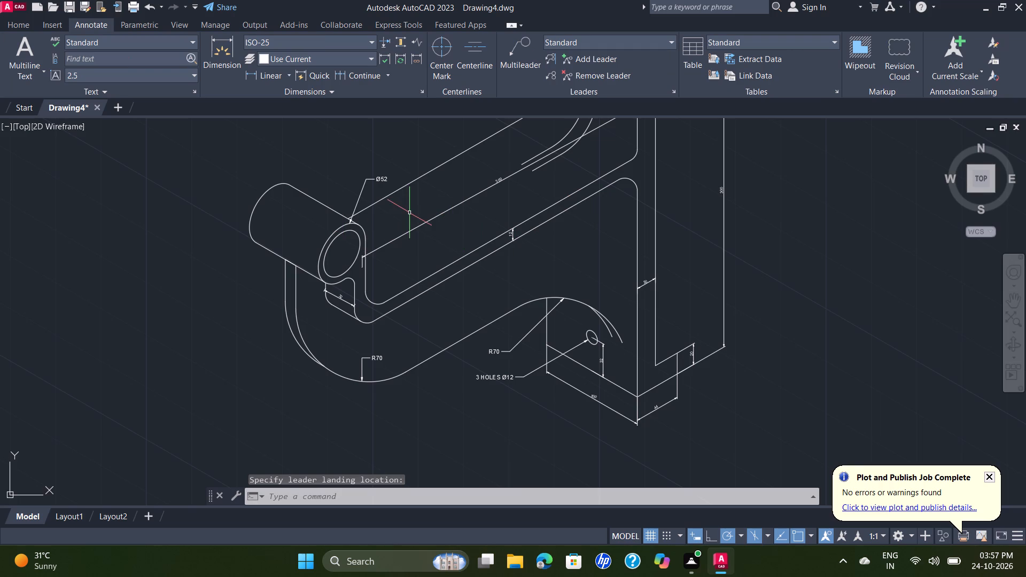
Add a multileader reading "Ø40" pointing to the inner bore circle of the cylinder's front face.
key(space)
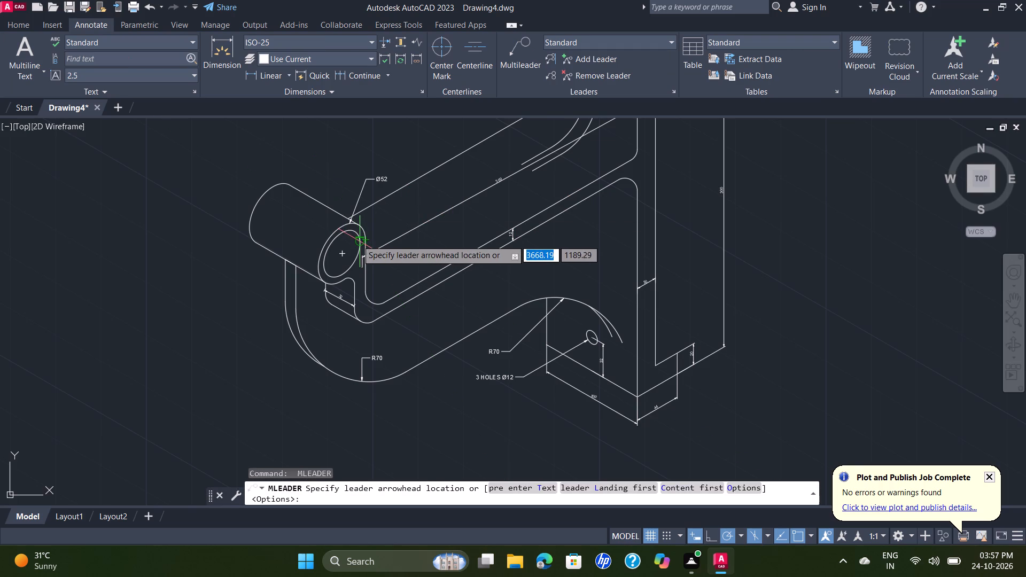
click(357, 240)
click(376, 221)
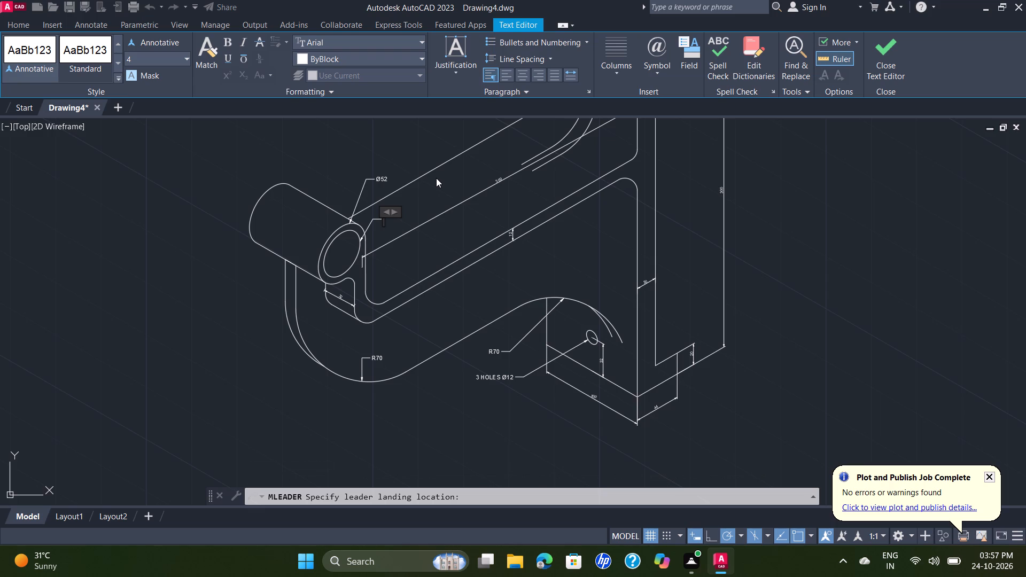
click(670, 71)
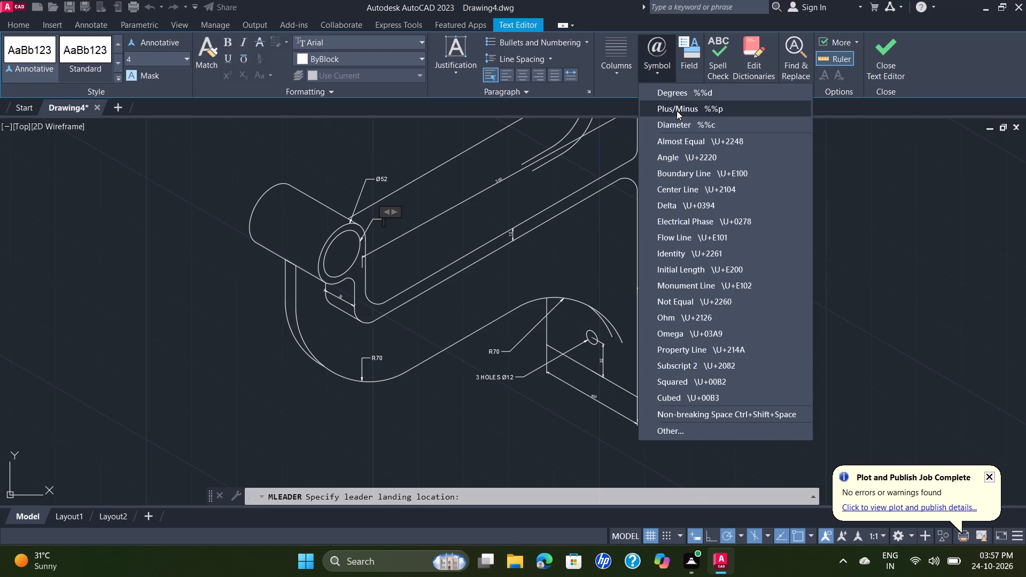
click(695, 129)
text(40)
click(695, 129)
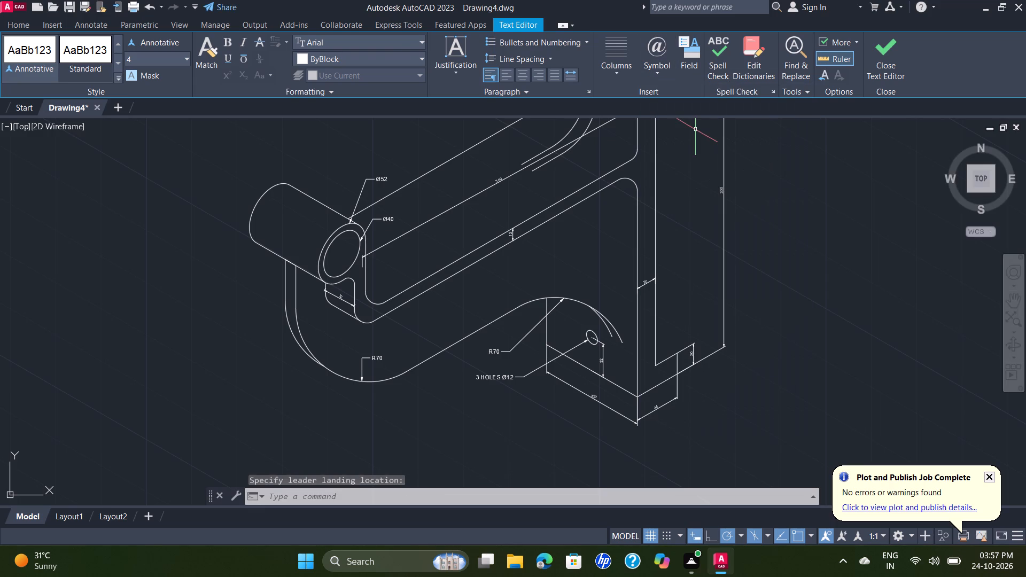
Add a multileader reading "R70" to the curved rib joining the arm to the flange below the upper holes.
scroll(708, 261, down, 2)
middle_drag(716, 254, 607, 302)
scroll(507, 294, up, 2)
middle_drag(496, 302, 499, 254)
scroll(499, 254, up, 1)
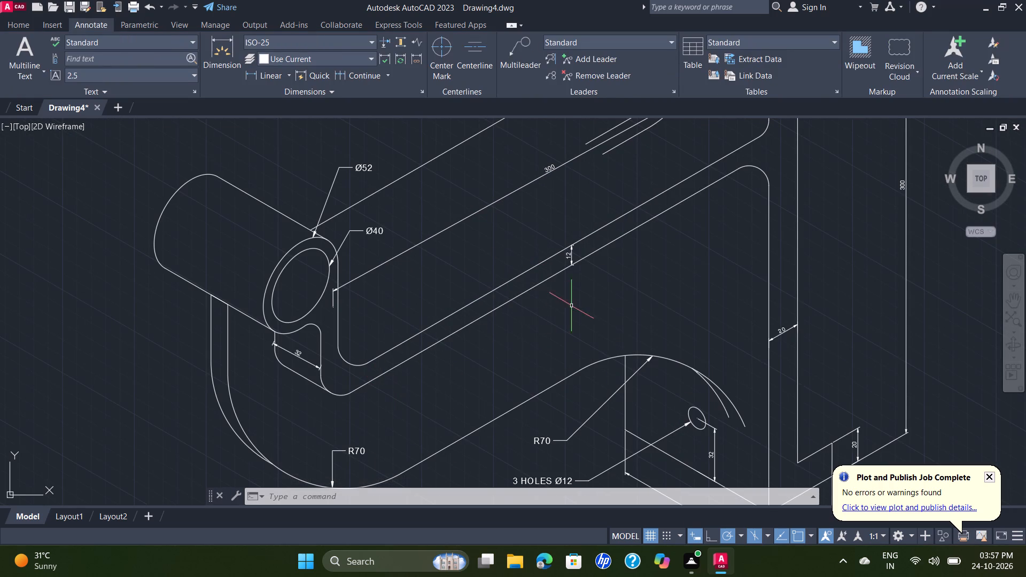
scroll(592, 194, down, 1)
middle_drag(594, 194, 462, 310)
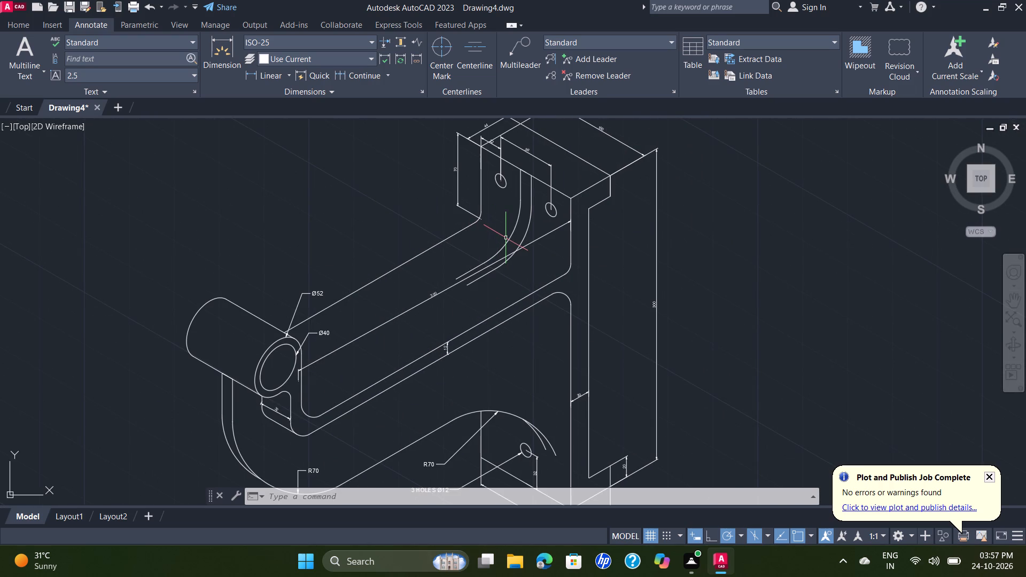
key(space)
click(511, 234)
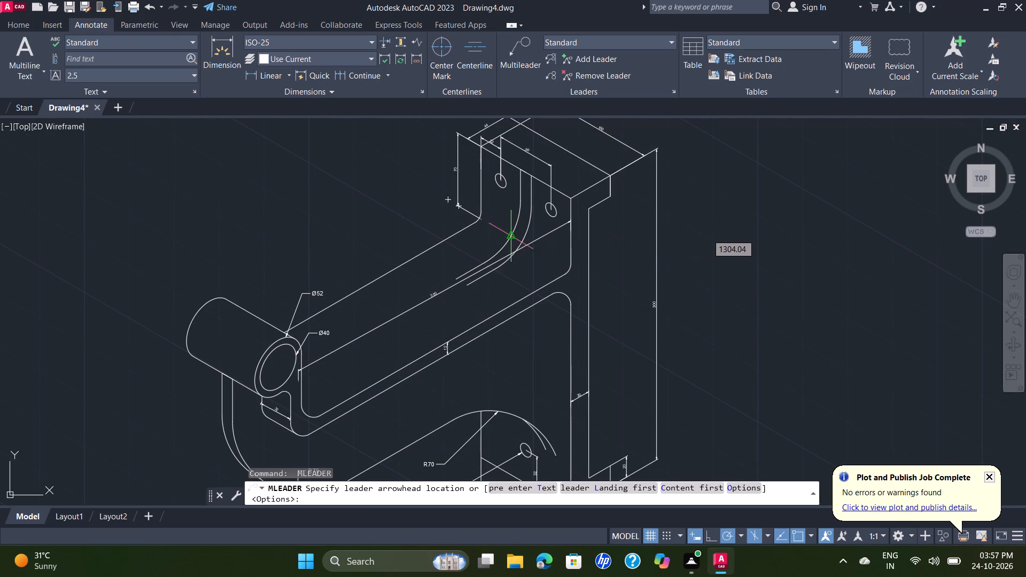
click(497, 230)
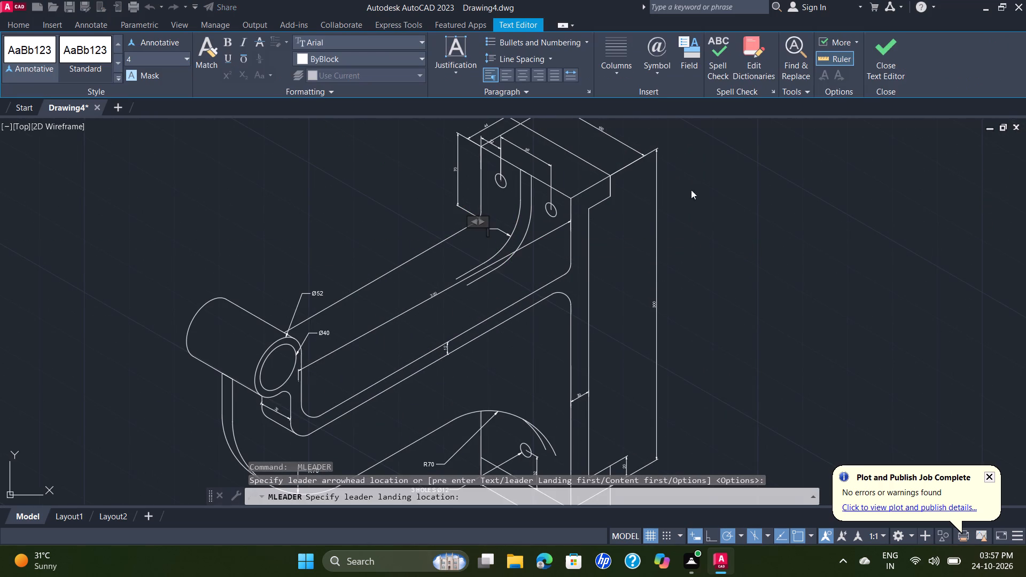
key(r)
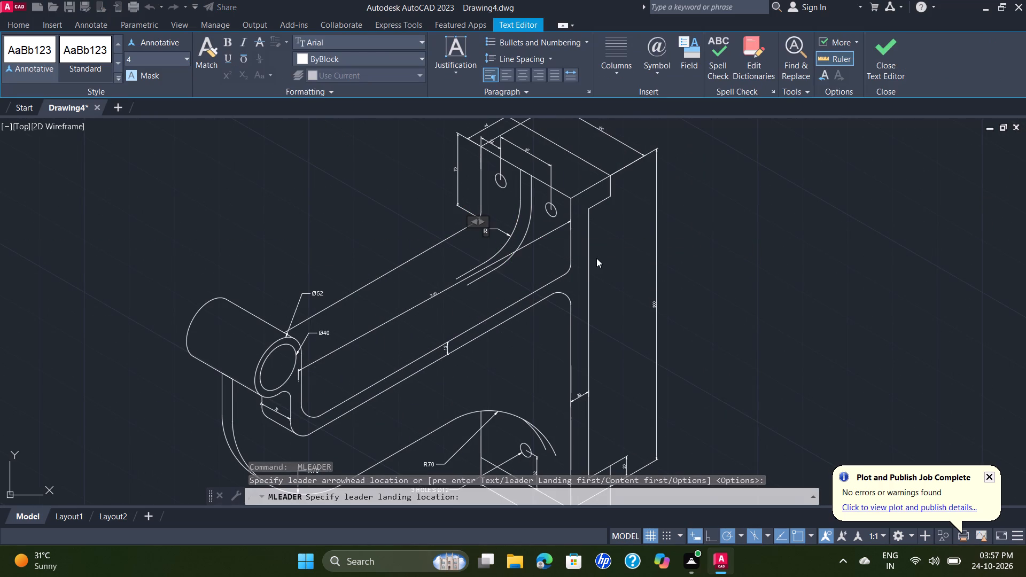
text(70)
click(596, 258)
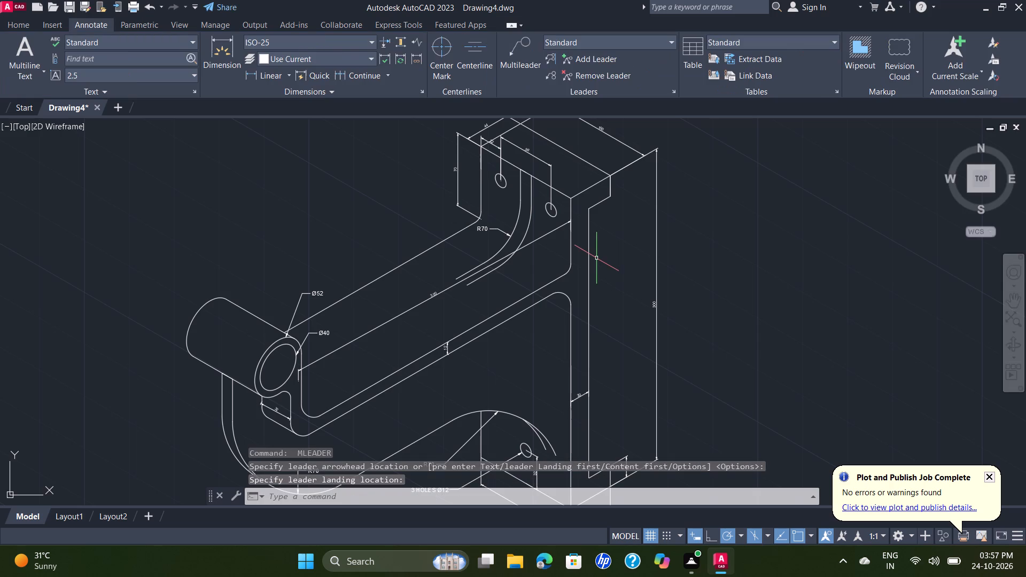
Examine the leaders and dimensions over the whole bracket, especially around the two upper flange holes.
scroll(702, 207, down, 1)
middle_drag(703, 207, 596, 209)
scroll(616, 247, up, 1)
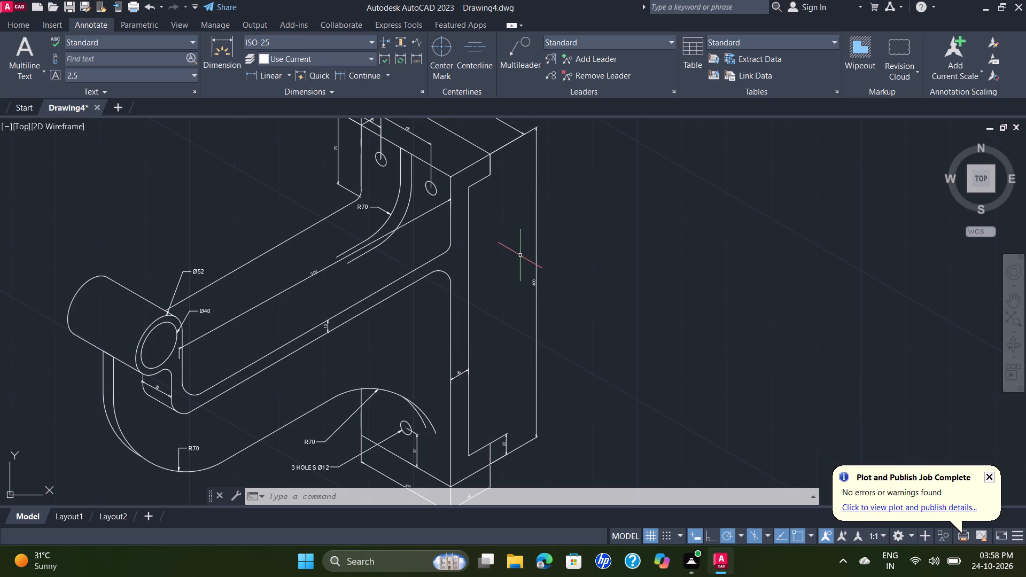
scroll(520, 254, down, 1)
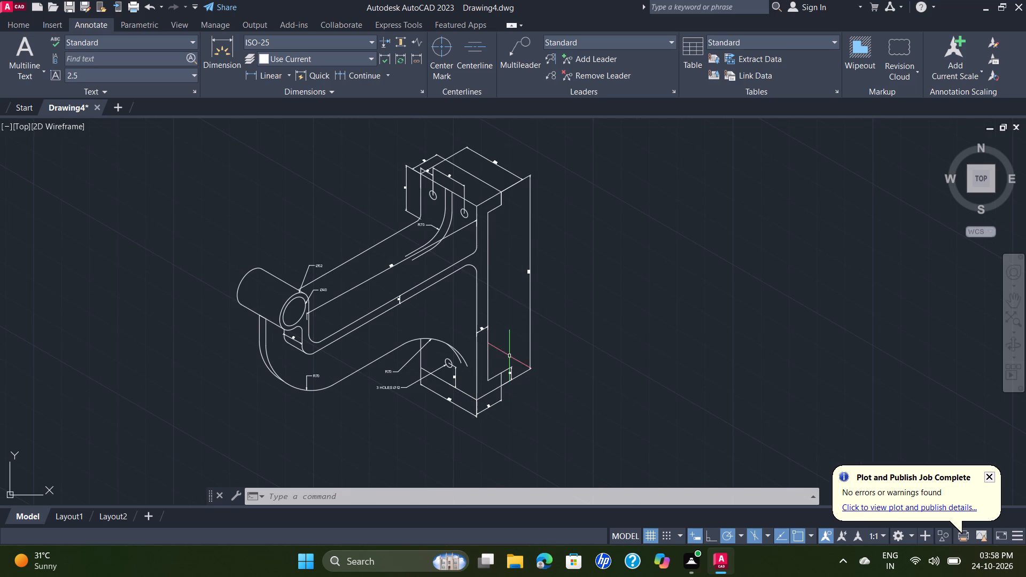
middle_drag(509, 356, 510, 328)
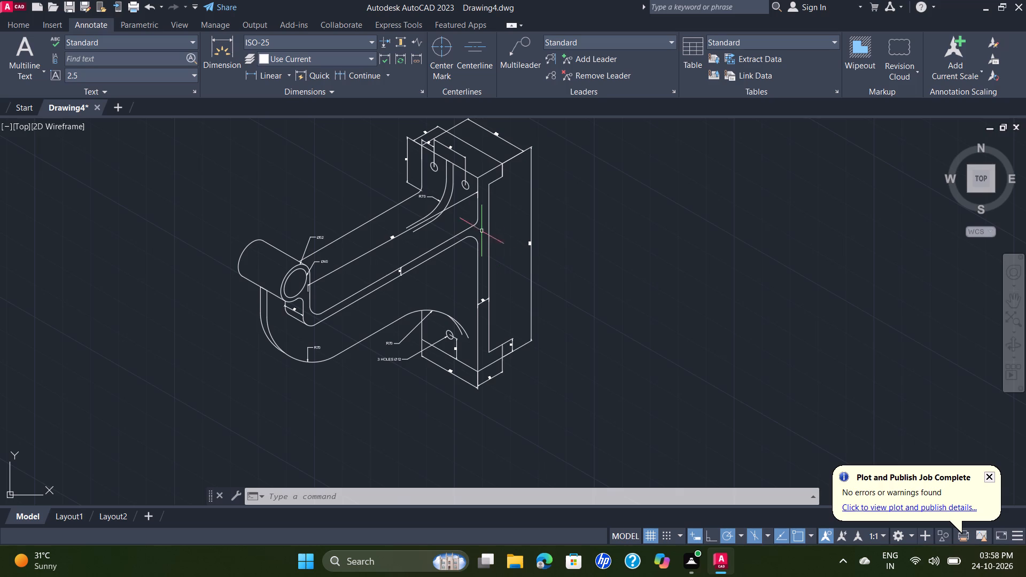
scroll(423, 158, up, 2)
scroll(402, 157, down, 1)
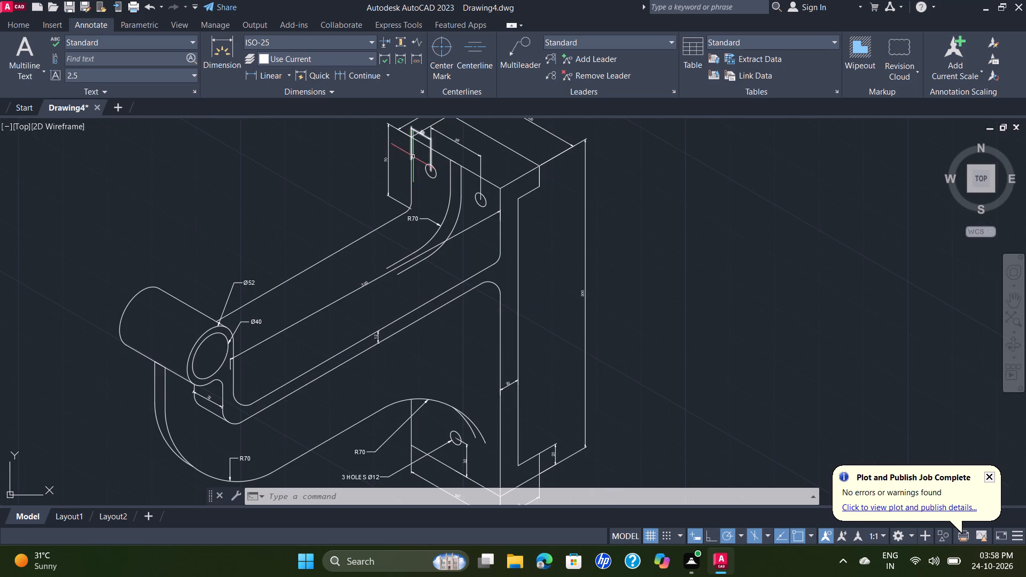
scroll(413, 157, up, 1)
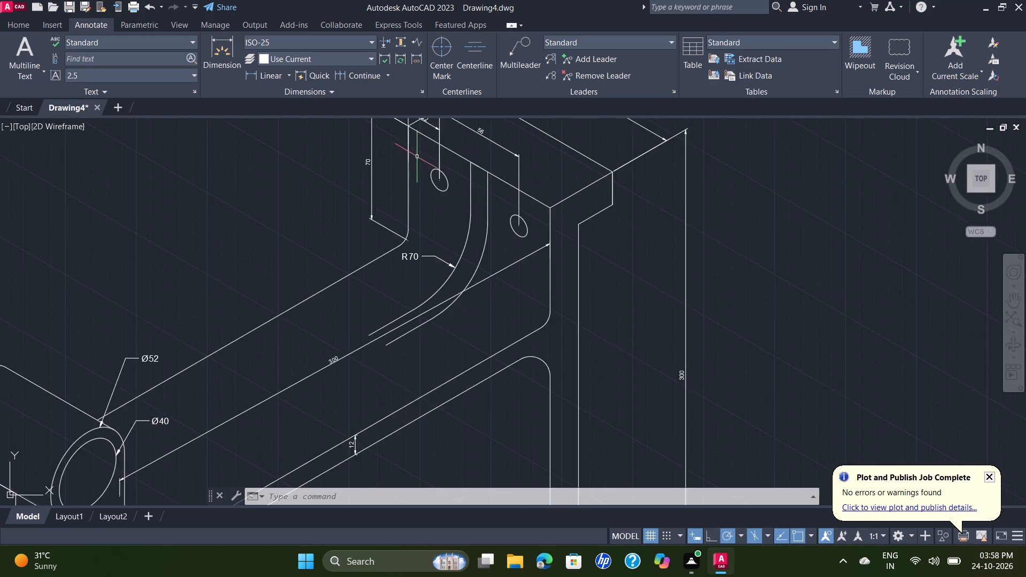
scroll(422, 157, down, 1)
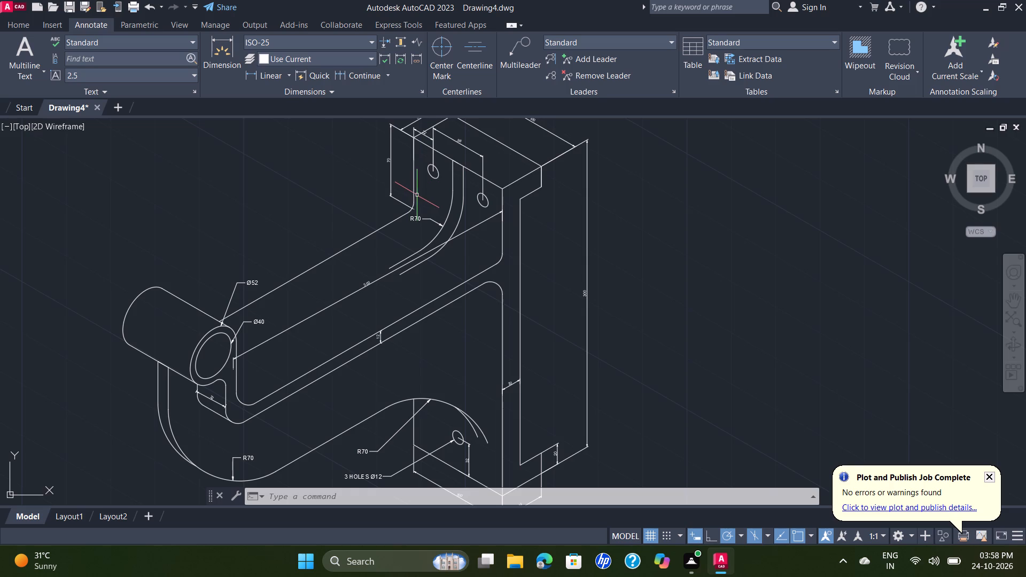
middle_click(417, 195)
scroll(420, 197, down, 1)
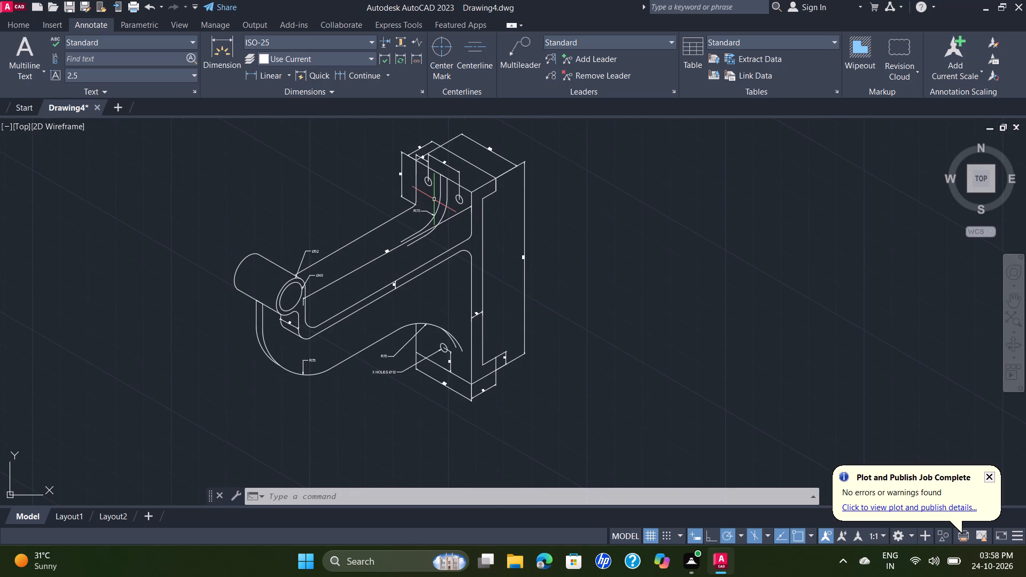
scroll(434, 199, up, 1)
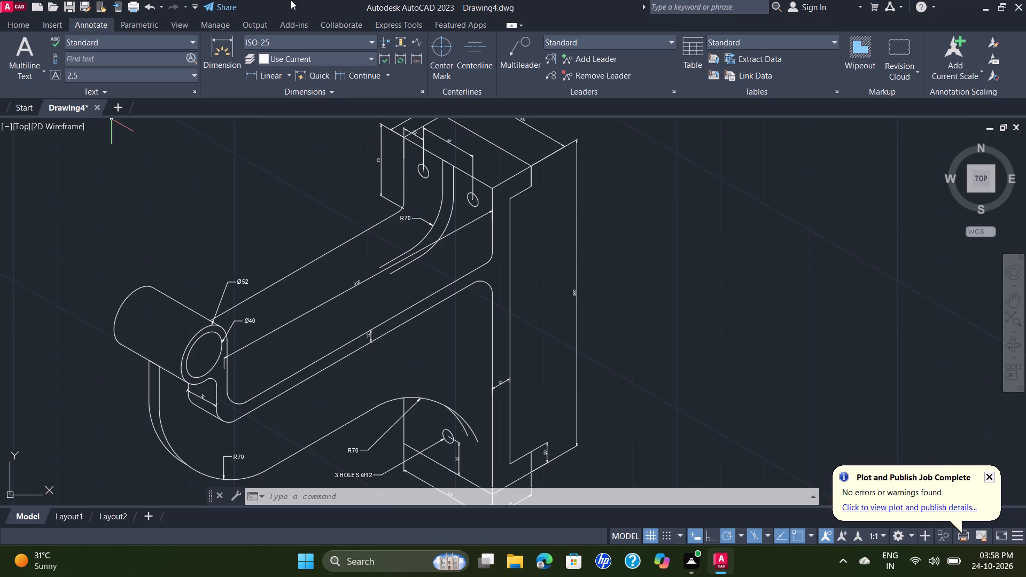
scroll(421, 148, down, 3)
middle_drag(445, 176, 431, 257)
scroll(430, 257, up, 2)
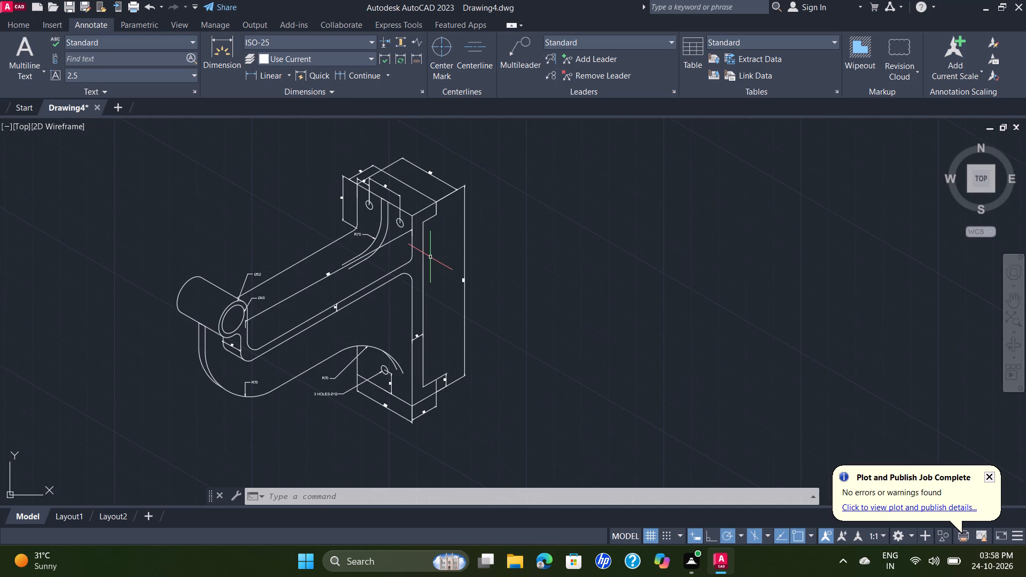
Save the drawing as "D 68" in the Documents folder.
key(ctrl+s)
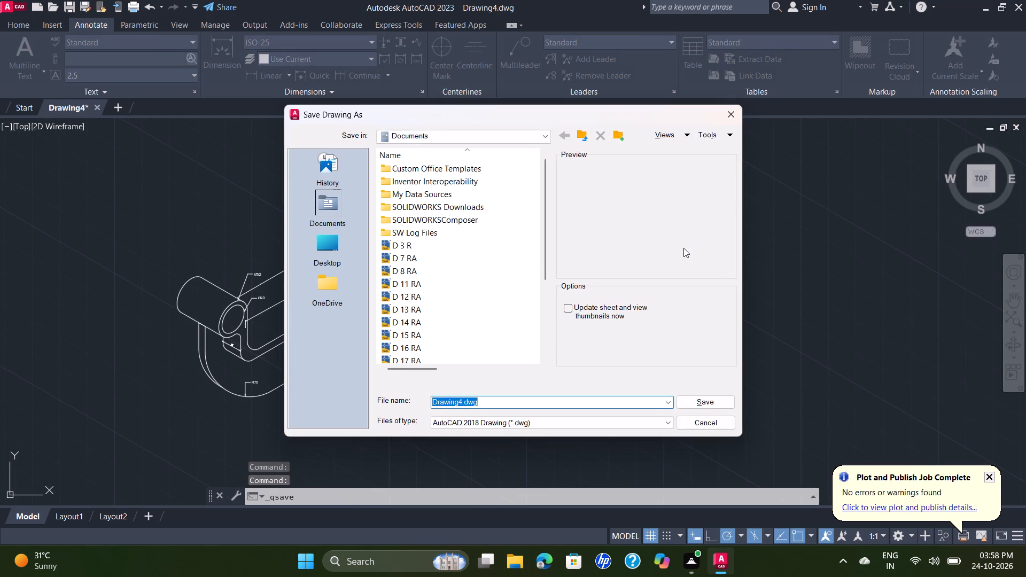
key(d)
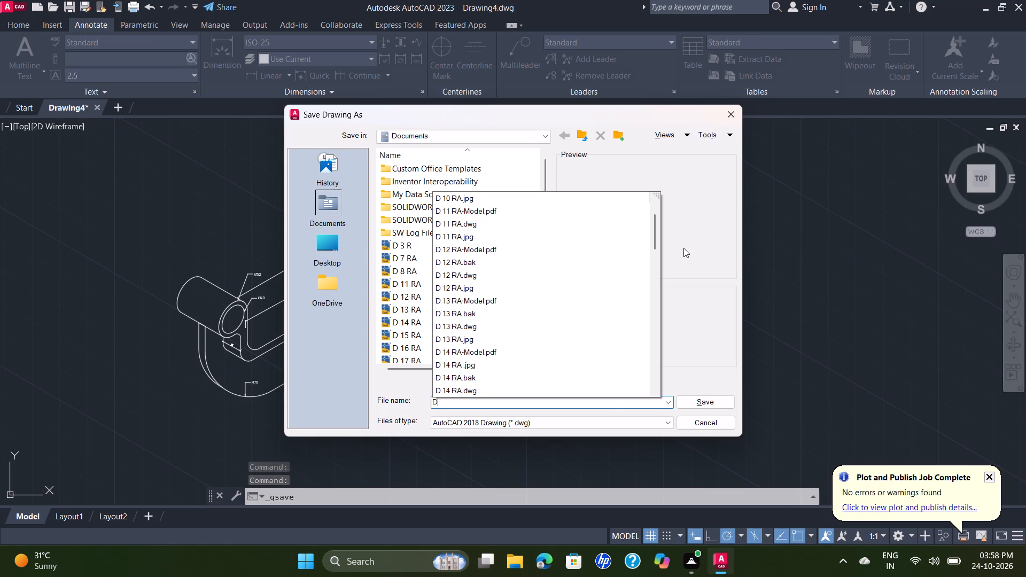
key(space)
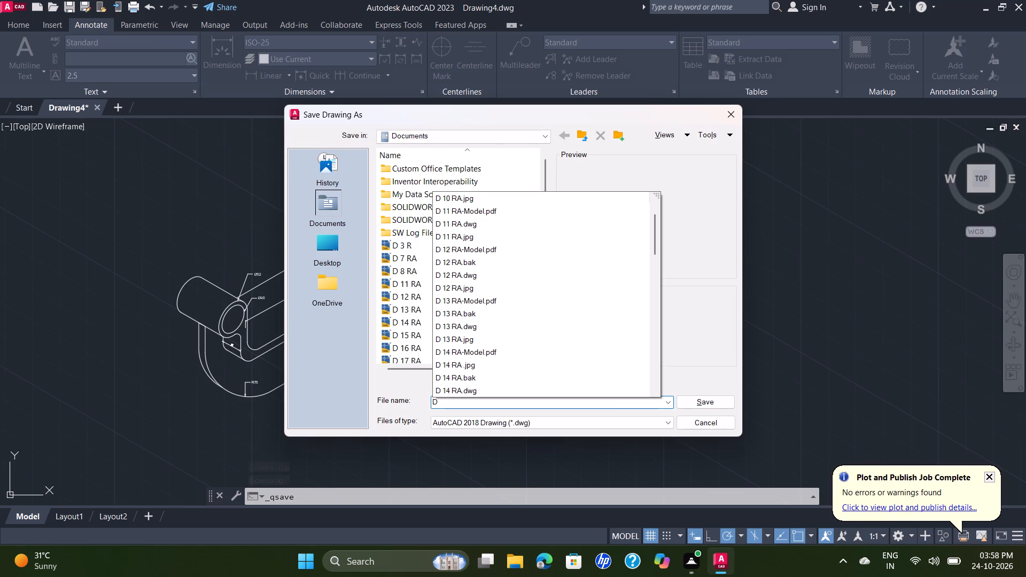
text(68)
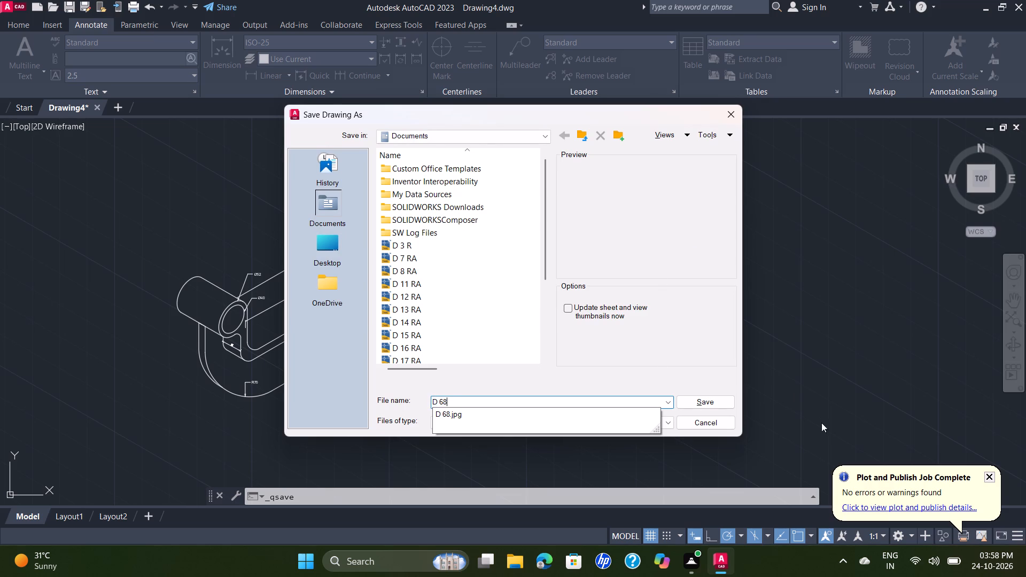
click(717, 406)
Configure the plot with DWG To PDF.pc3, landscape orientation and a window plot area enclosing the whole bracket.
scroll(495, 284, down, 1)
middle_drag(496, 284, 552, 296)
text(PLO)
key(Return)
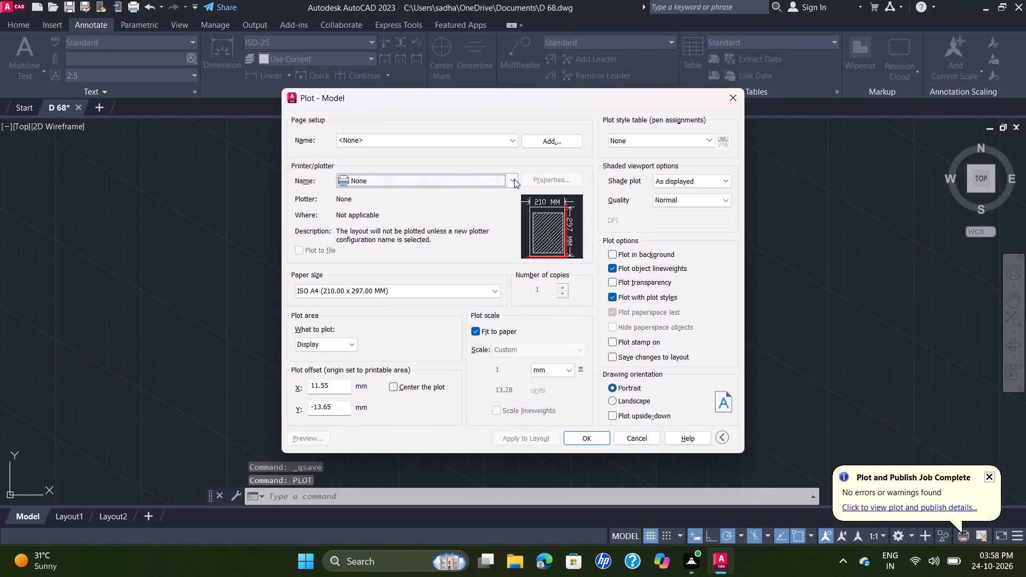
click(514, 179)
click(458, 311)
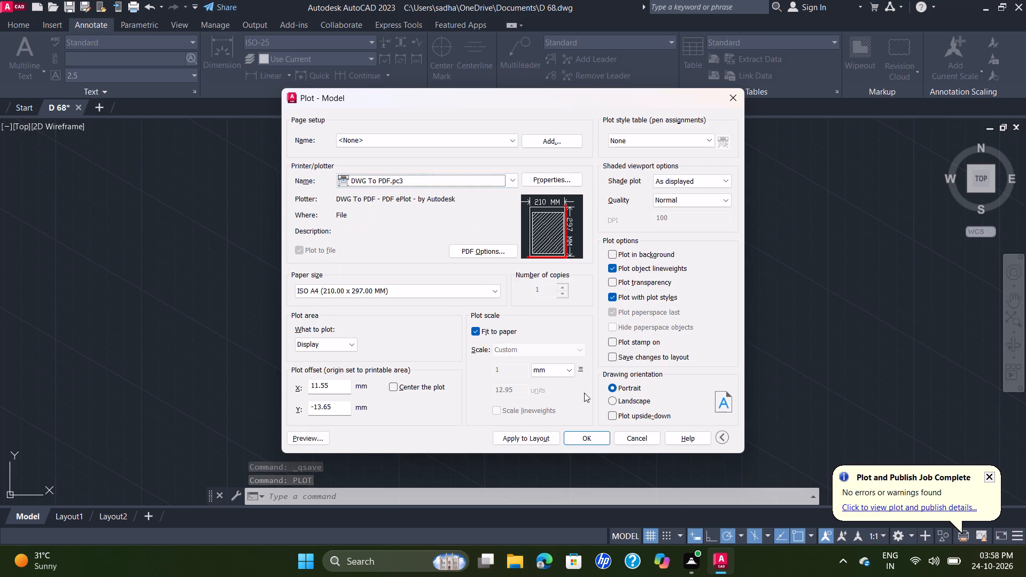
click(612, 405)
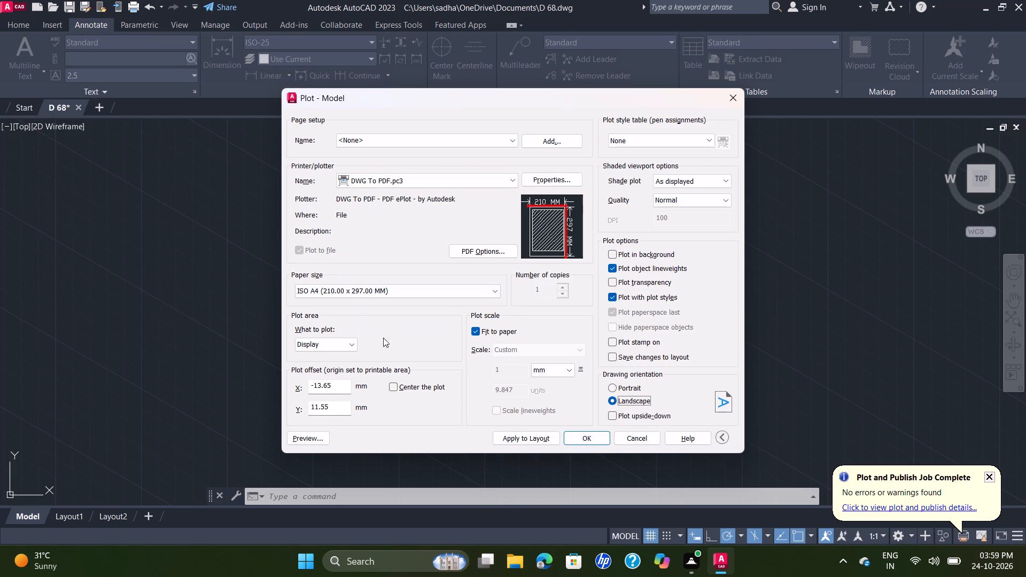
click(351, 340)
click(342, 382)
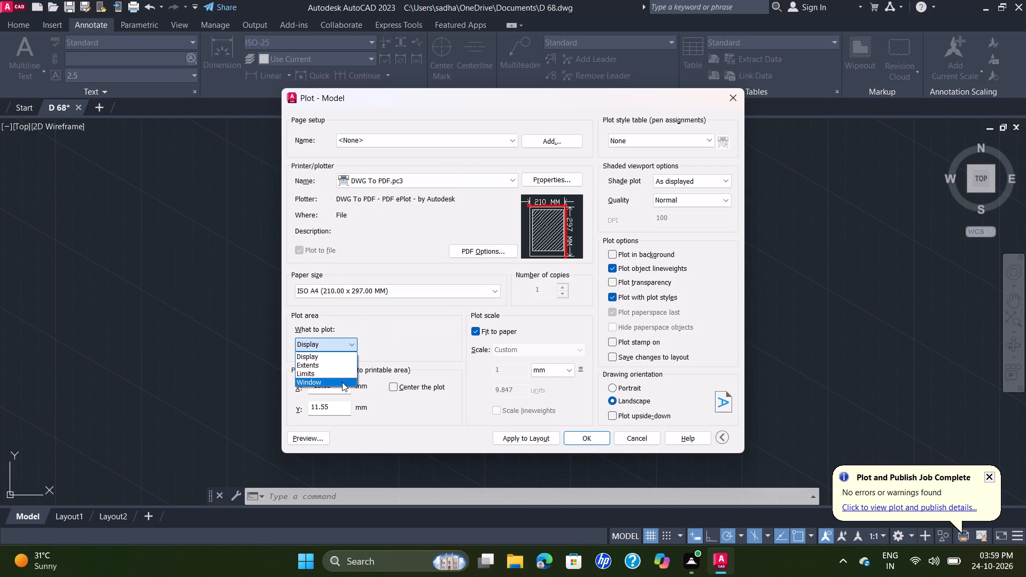
click(255, 181)
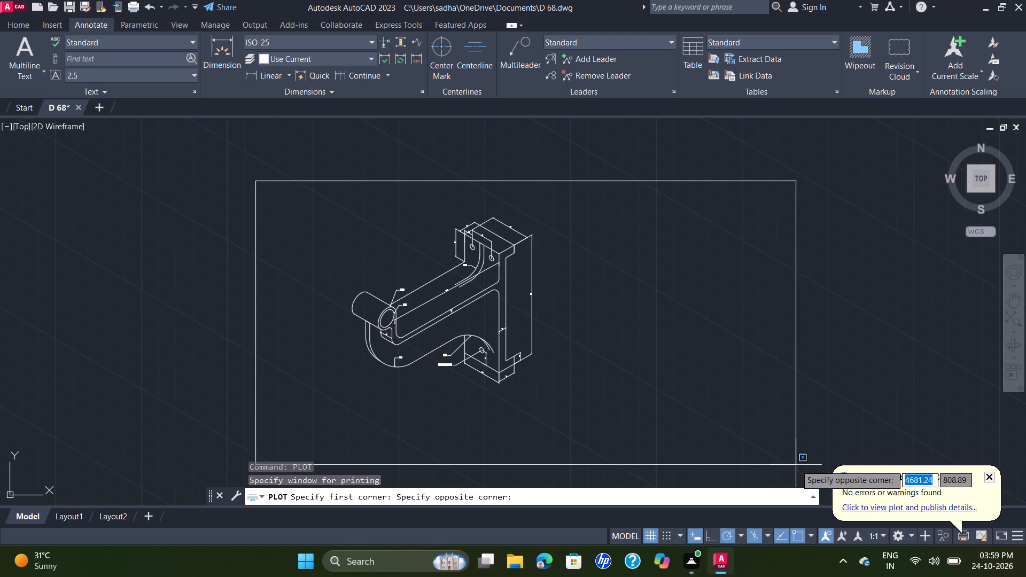
click(603, 416)
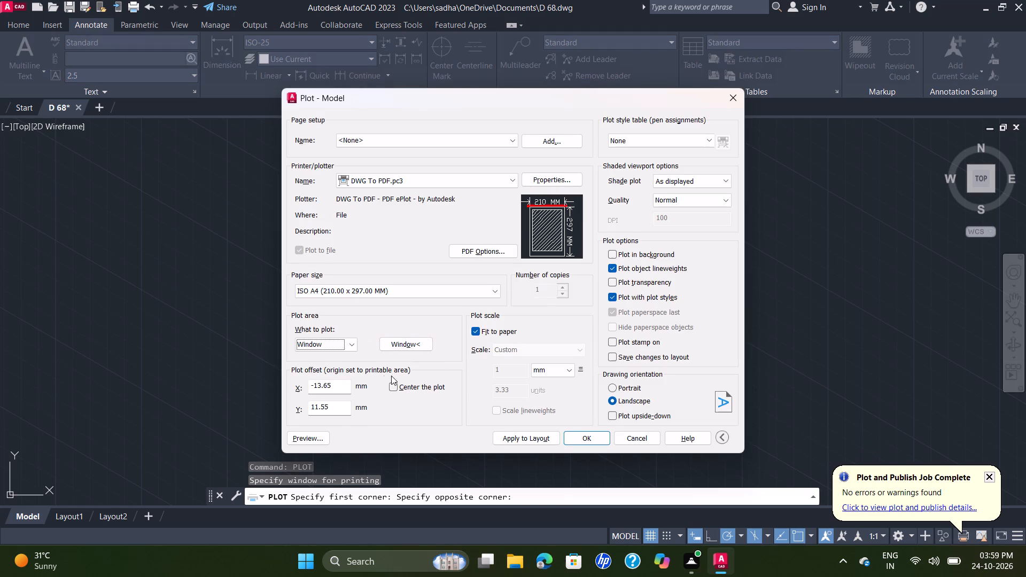
Plot the bracket to a PDF file in Documents, review the PDF and close it.
scroll(566, 323, down, 1)
click(603, 440)
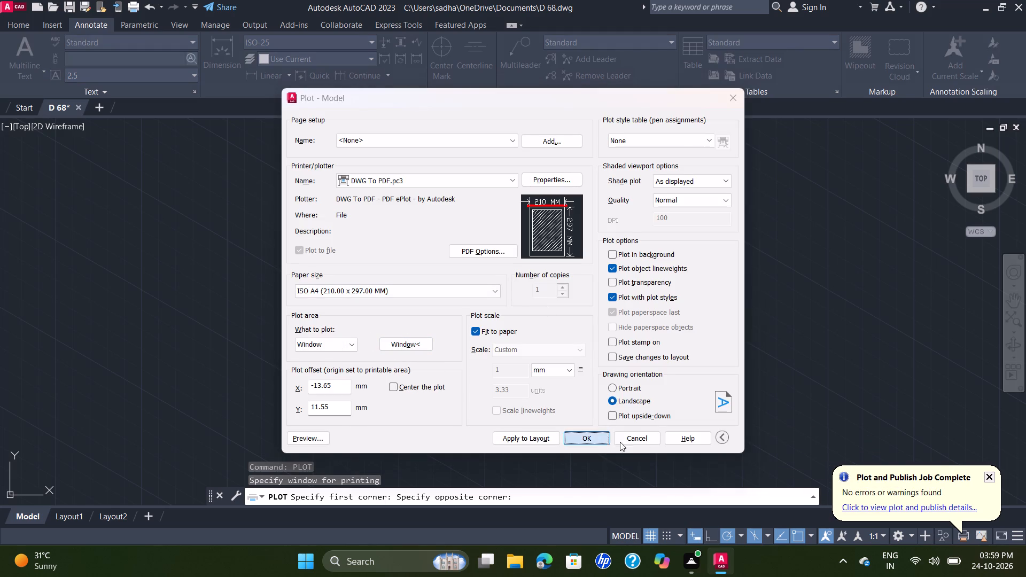
click(704, 403)
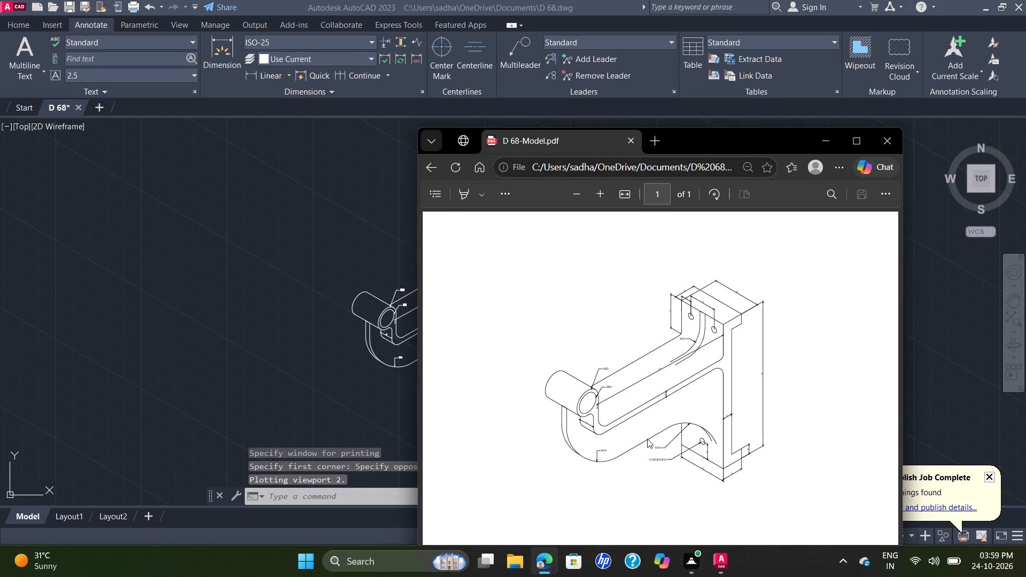
scroll(646, 439, up, 3)
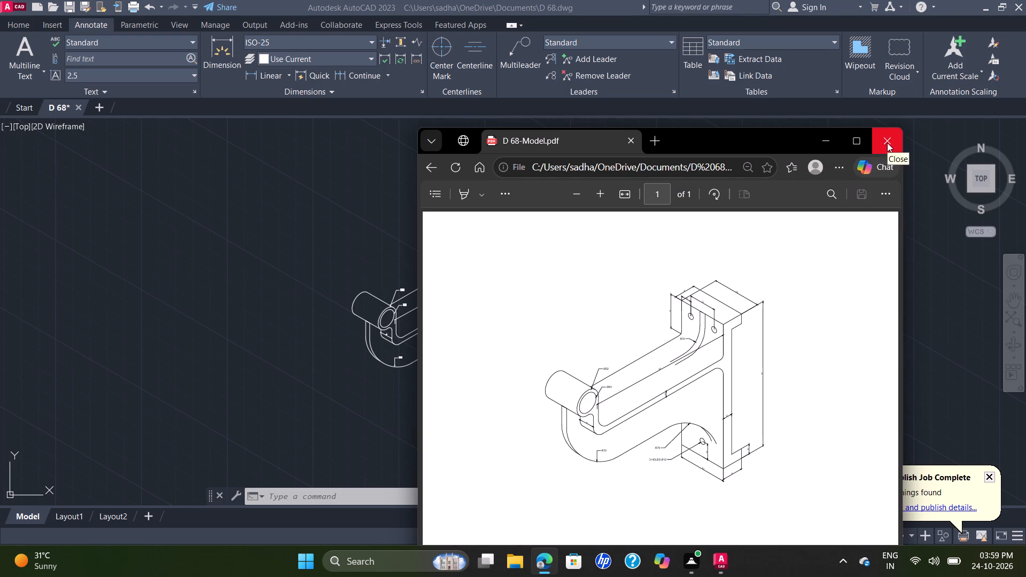
click(887, 143)
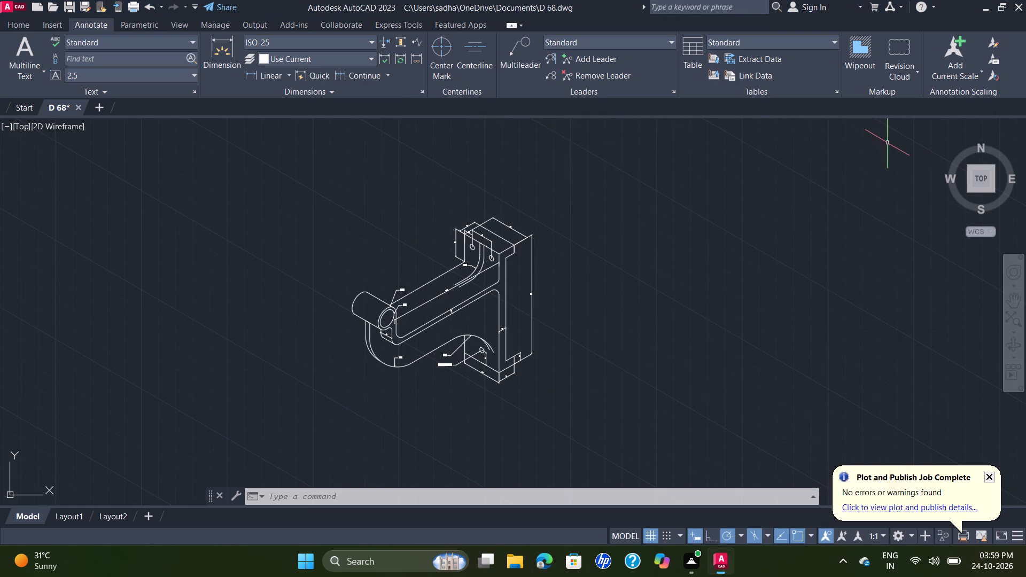